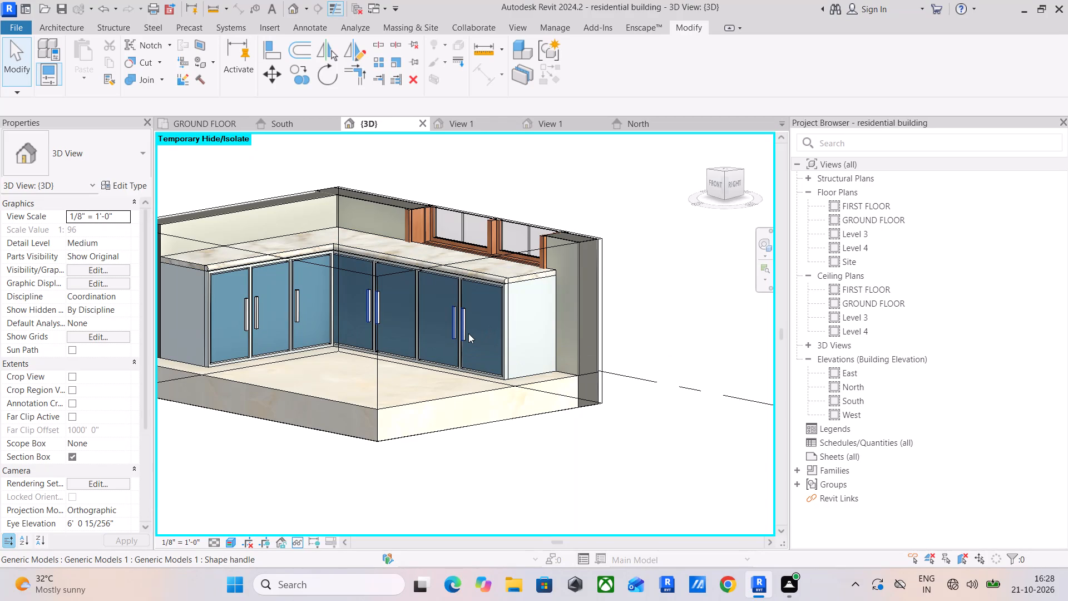
Edit the counter's in-place model and paint the end panel near the windows and its narrow front-frame edge with 0 kitchen tiles(2).
left_click(511, 299)
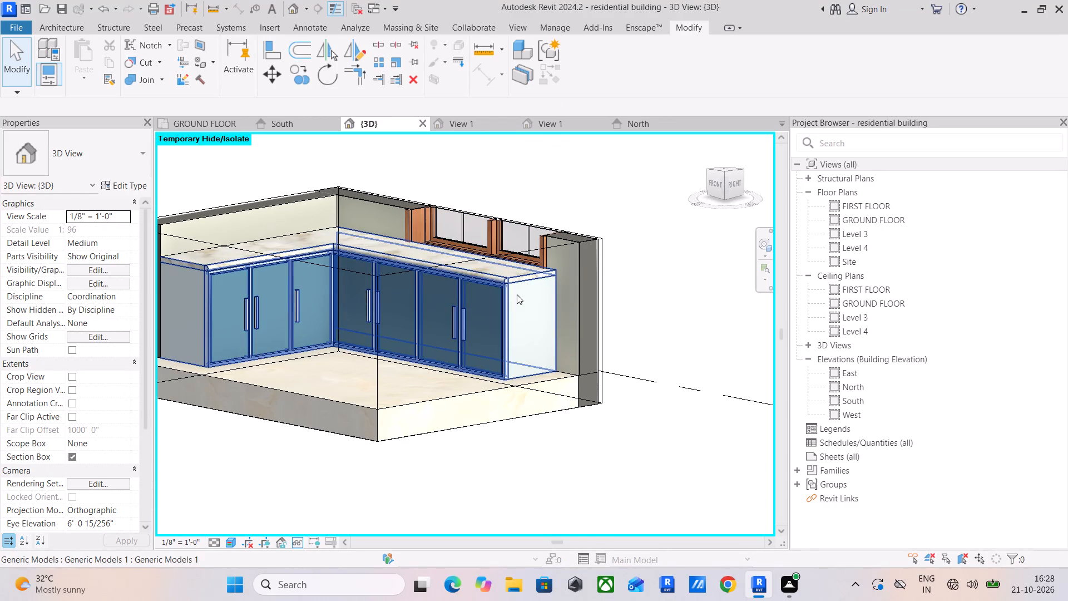
left_click(587, 66)
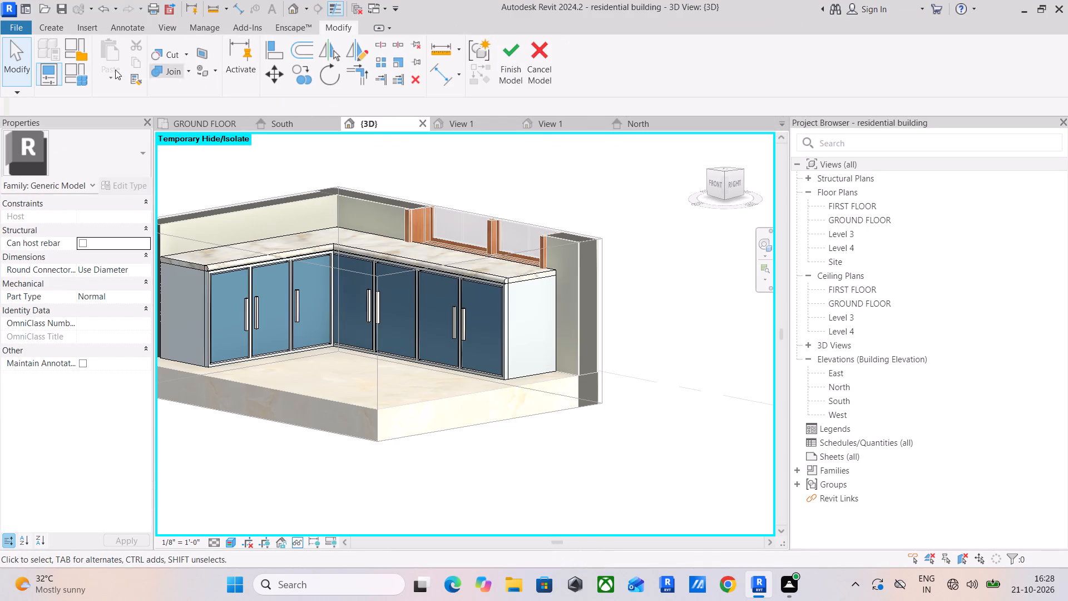
left_click(207, 75)
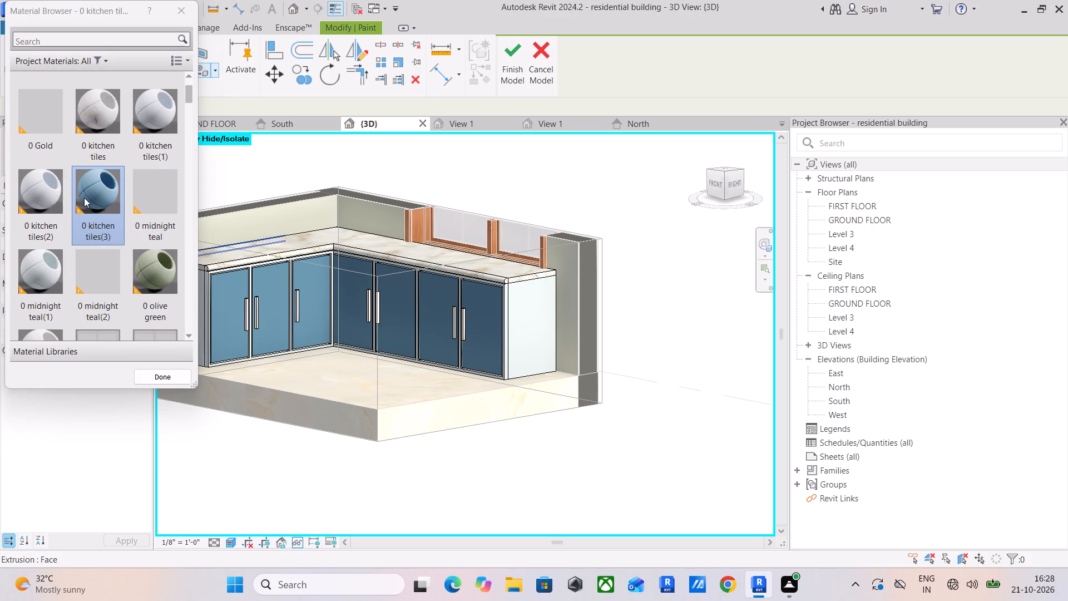
left_click(51, 199)
scroll(528, 292, "up", 4)
left_click(533, 307)
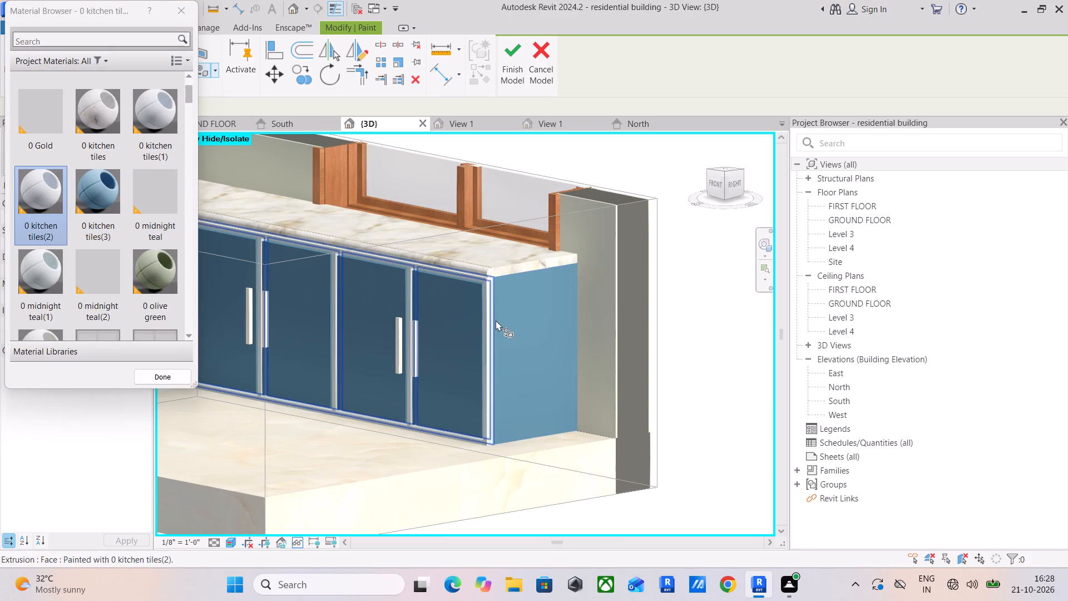
scroll(493, 320, "up", 9)
left_click(497, 272)
Paint the counter's opposite end panel and its narrow front-frame edge with 0 kitchen tiles(2), then finish the in-place model.
scroll(431, 254, "down", 3)
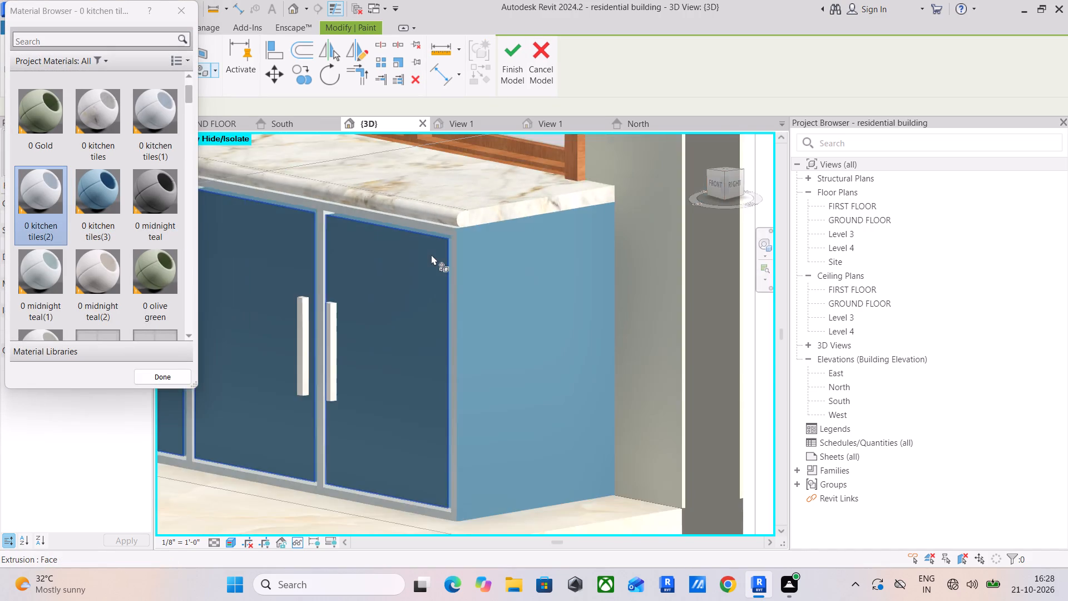
scroll(431, 254, "down", 7)
middle_click_drag(414, 252, 639, 253)
scroll(444, 253, "down", 4)
middle_click_drag(437, 256, 522, 262)
scroll(352, 255, "up", 6)
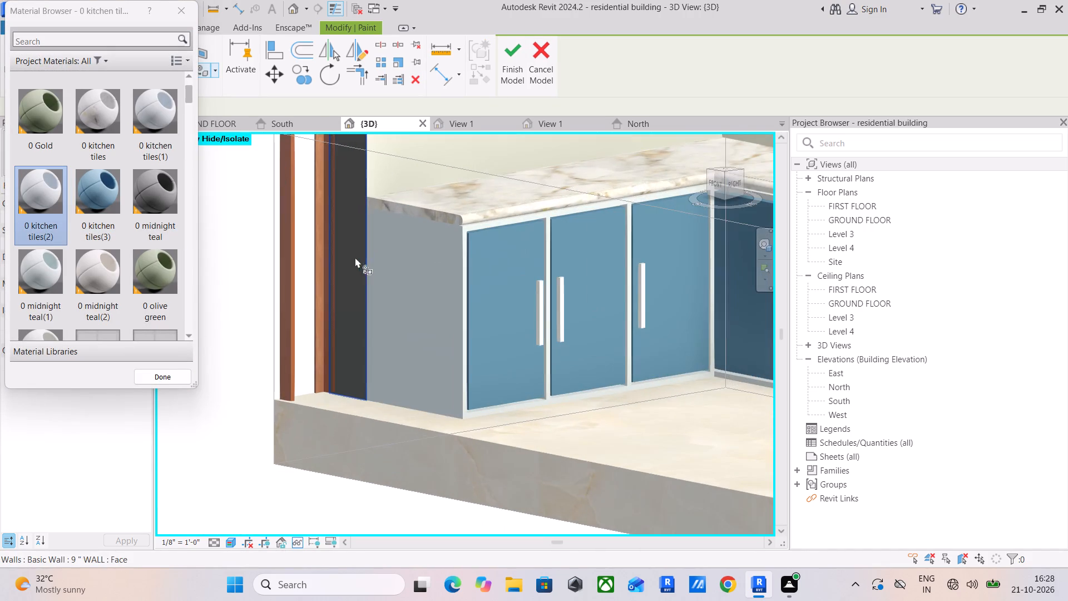
left_click(395, 269)
scroll(427, 271, "up", 5)
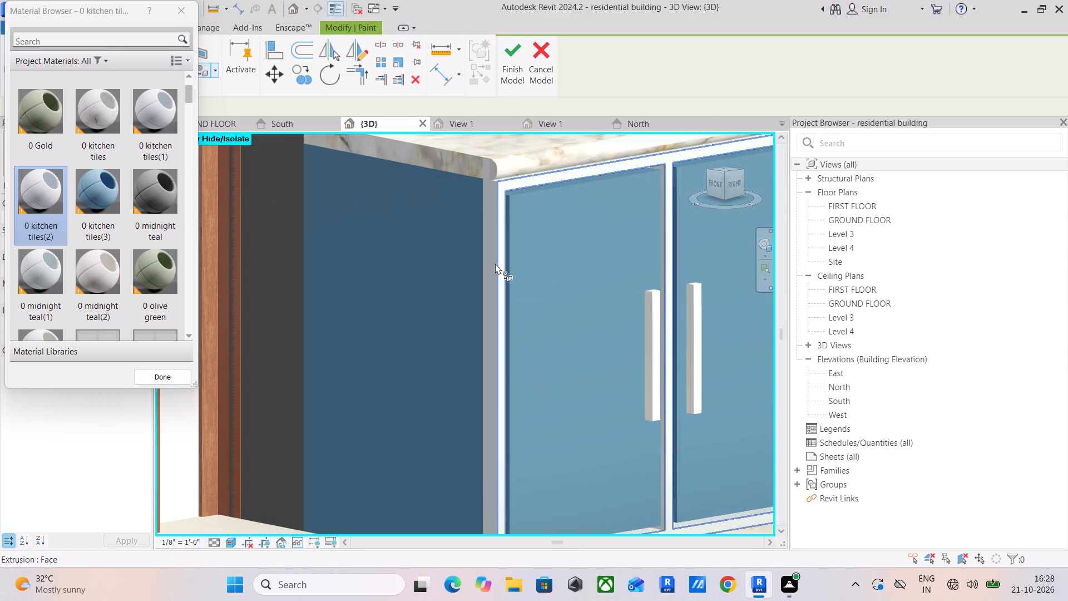
scroll(476, 254, "up", 4)
left_click(500, 249)
scroll(500, 249, "down", 5)
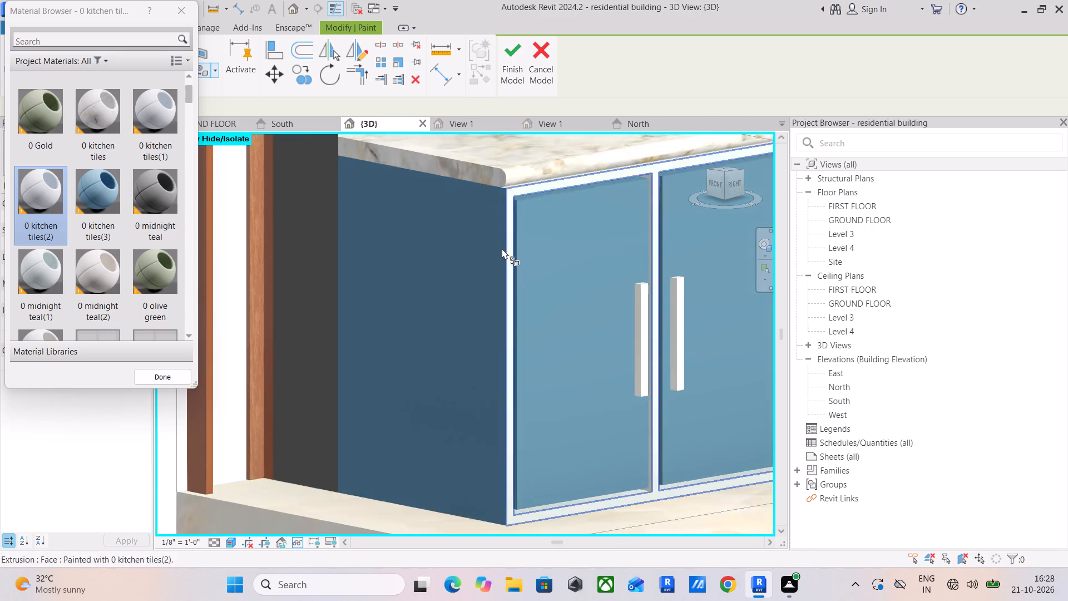
scroll(502, 248, "down", 5)
middle_click_drag(570, 249, 436, 280)
left_click(522, 61)
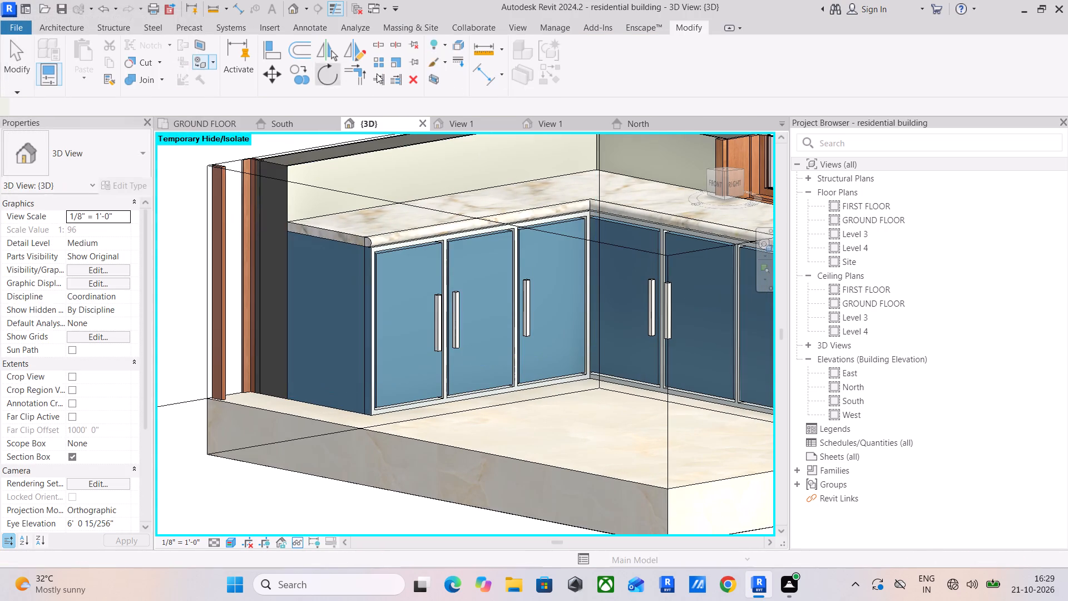
Turn off the 3D view's section box.
scroll(592, 203, "down", 4)
middle_click_drag(625, 237, 464, 257)
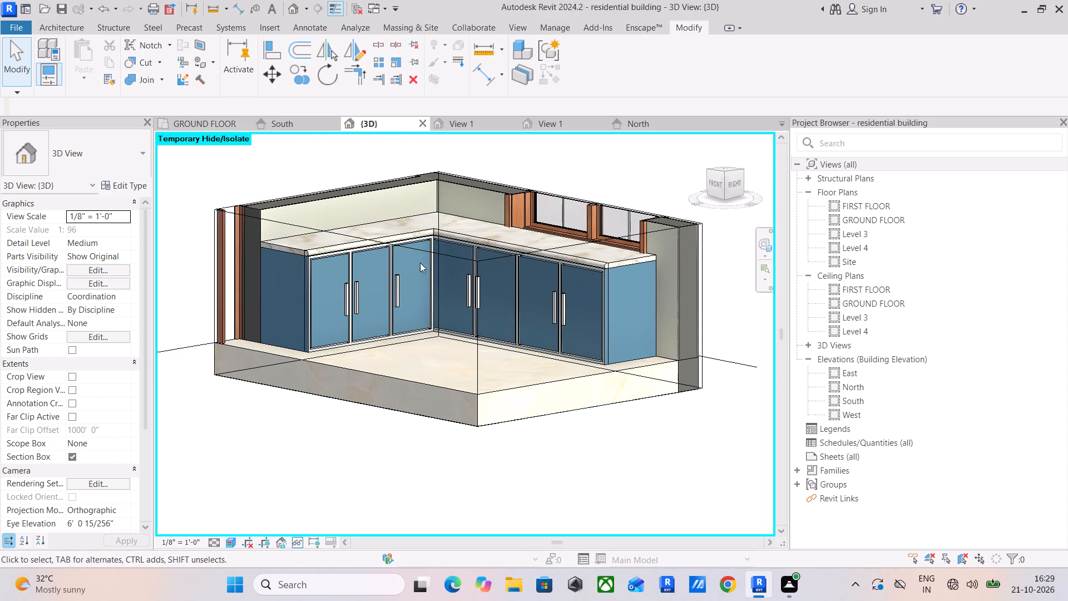
left_click(72, 455)
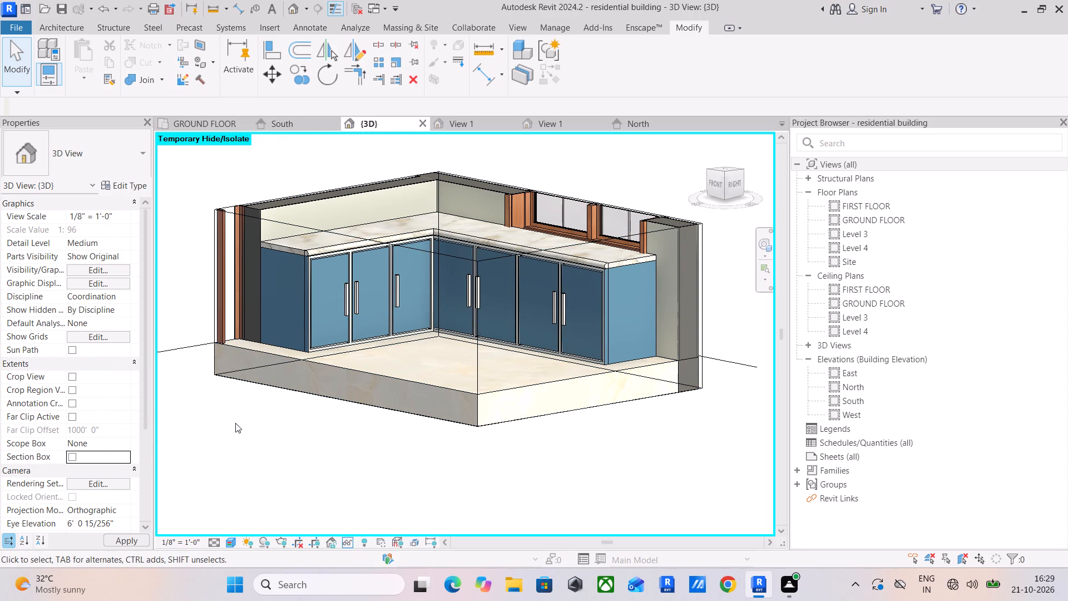
Examine the whole ground floor from several angles, including the living and dining area, the kitchen and the bedrooms.
scroll(243, 415, "down", 6)
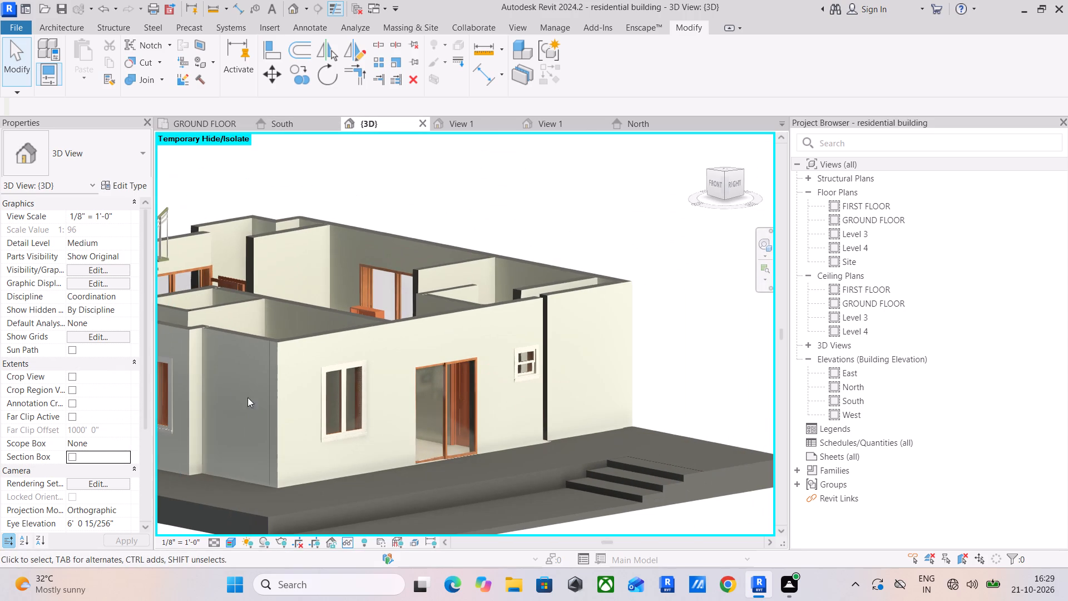
middle_click_drag(225, 382, 364, 409, "shift")
middle_click_drag(358, 412, 138, 447, "shift")
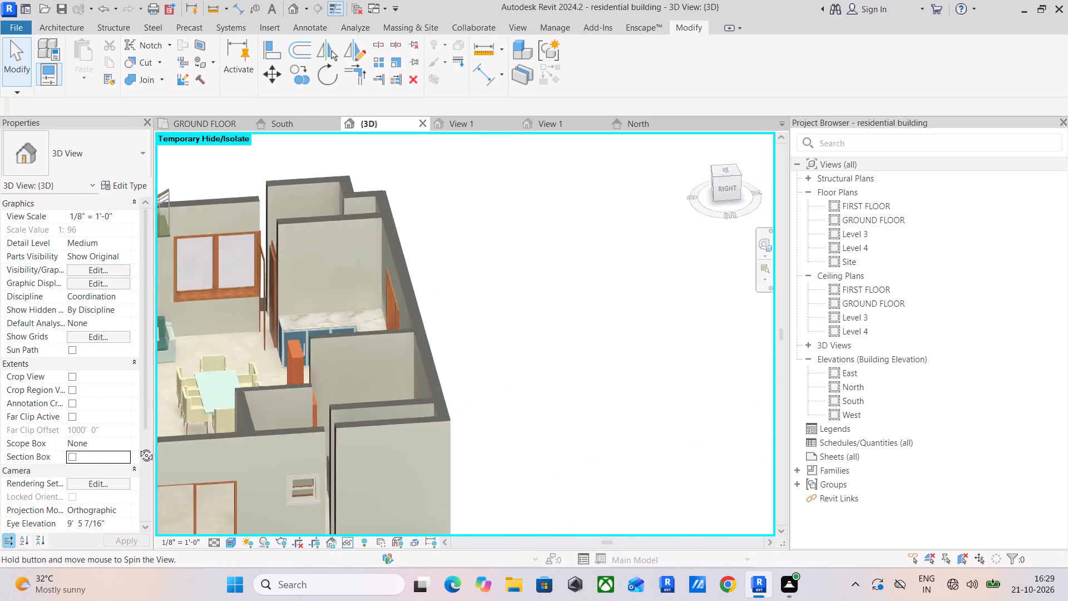
middle_click_drag(138, 447, 138, 454, "shift")
middle_click_drag(245, 462, 417, 446)
scroll(294, 390, "down", 3)
middle_click_drag(265, 375, 298, 440, "shift")
scroll(225, 354, "up", 10)
scroll(444, 356, "down", 4)
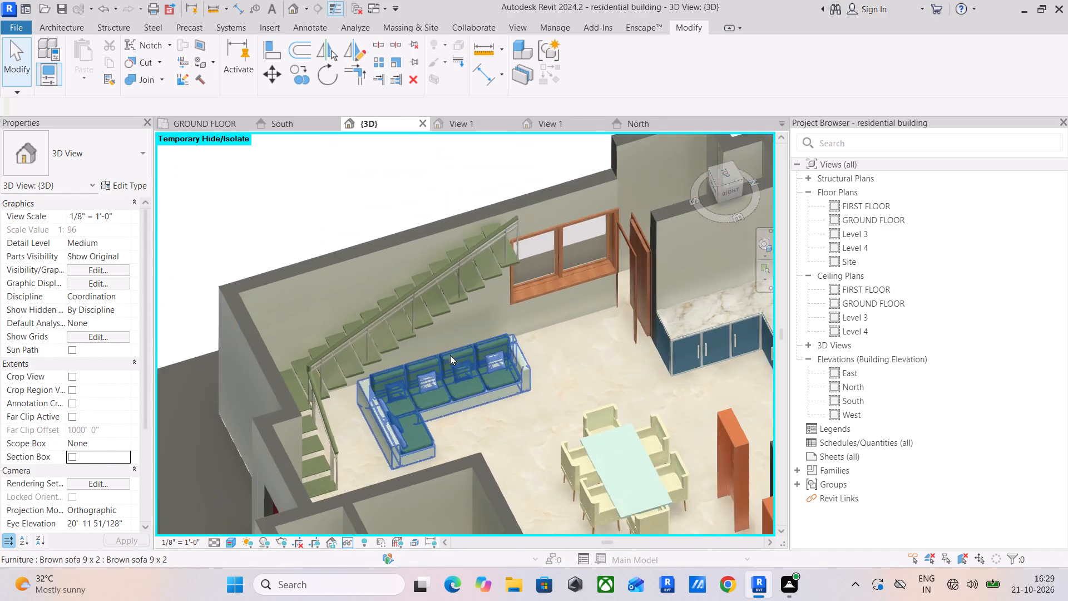
scroll(450, 355, "down", 4)
middle_click_drag(498, 347, 291, 245, "shift")
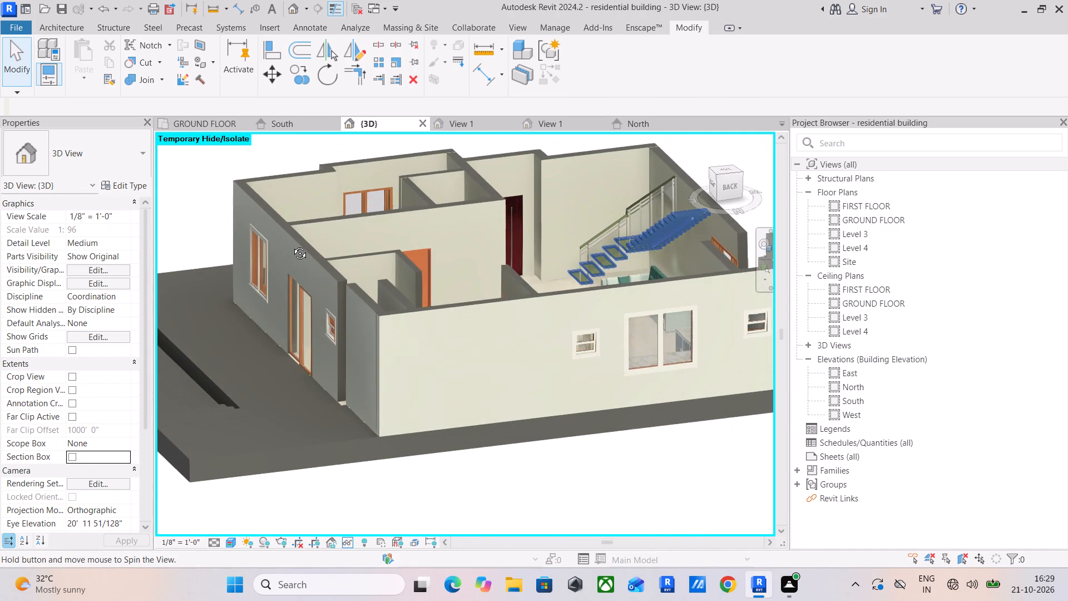
middle_click_drag(291, 245, 282, 255, "shift")
scroll(301, 279, "down", 3)
middle_click_drag(311, 292, 459, 352, "shift")
middle_click_drag(349, 361, 435, 508, "shift")
middle_click_drag(441, 494, 296, 213)
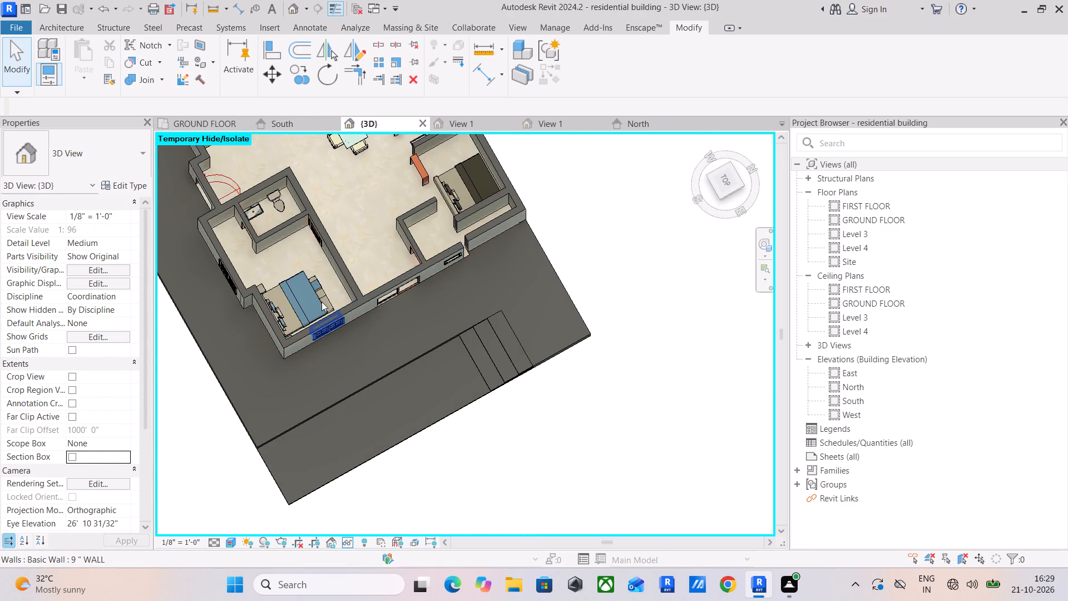
scroll(316, 284, "down", 2)
middle_click_drag(317, 283, 439, 219, "shift")
scroll(477, 204, "up", 4)
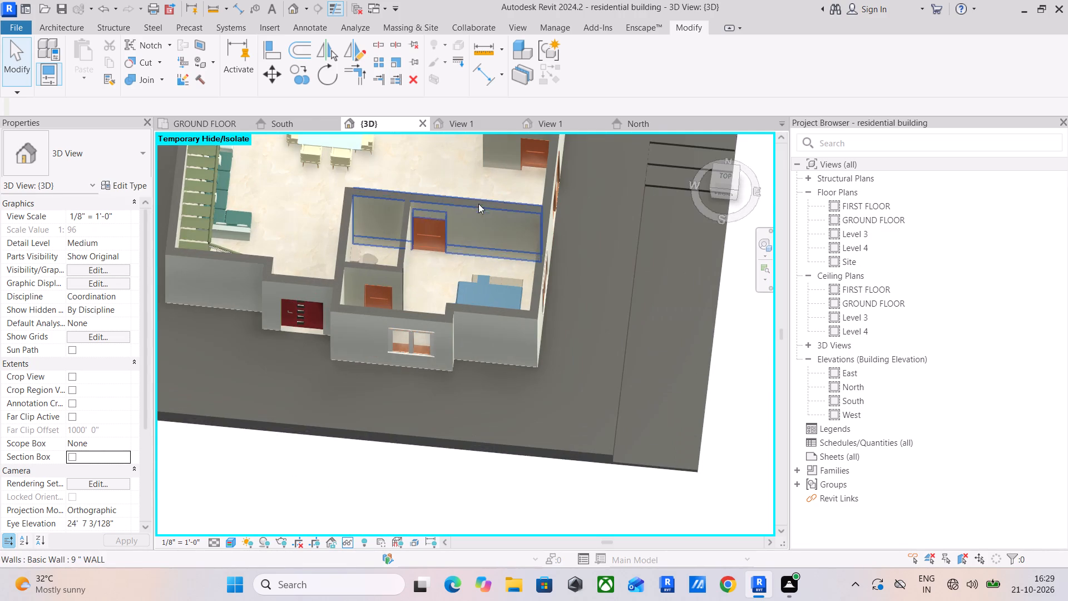
middle_click_drag(457, 239, 397, 307)
scroll(402, 296, "up", 4)
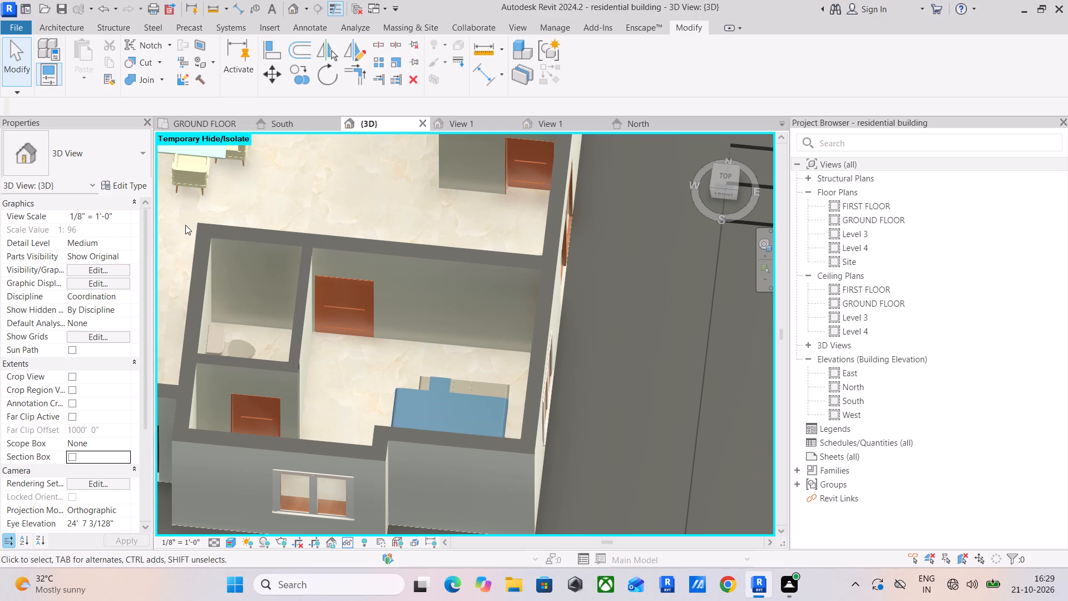
scroll(187, 224, "down", 3)
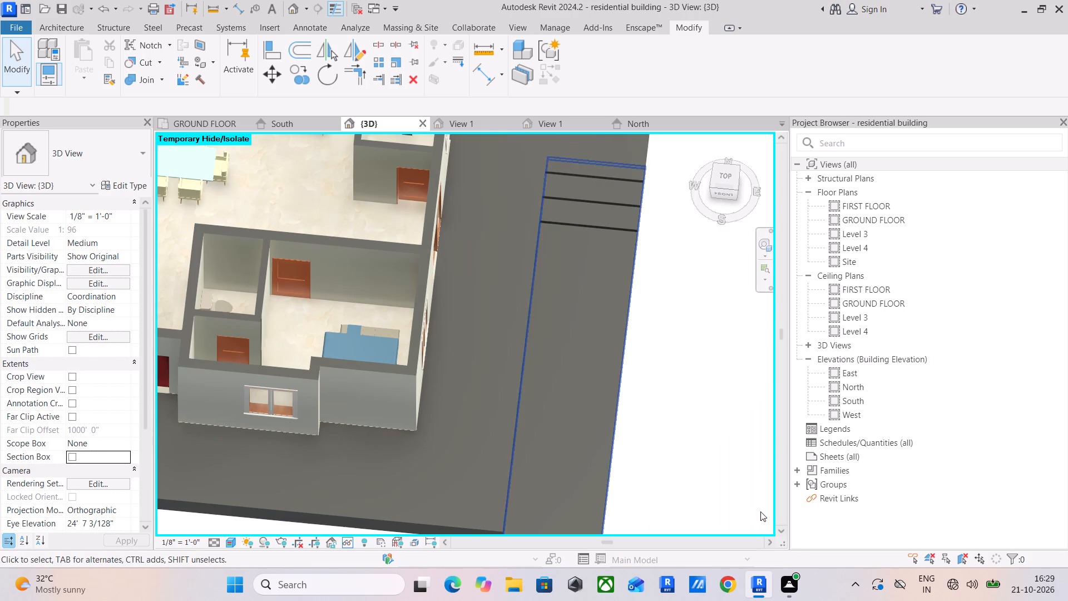
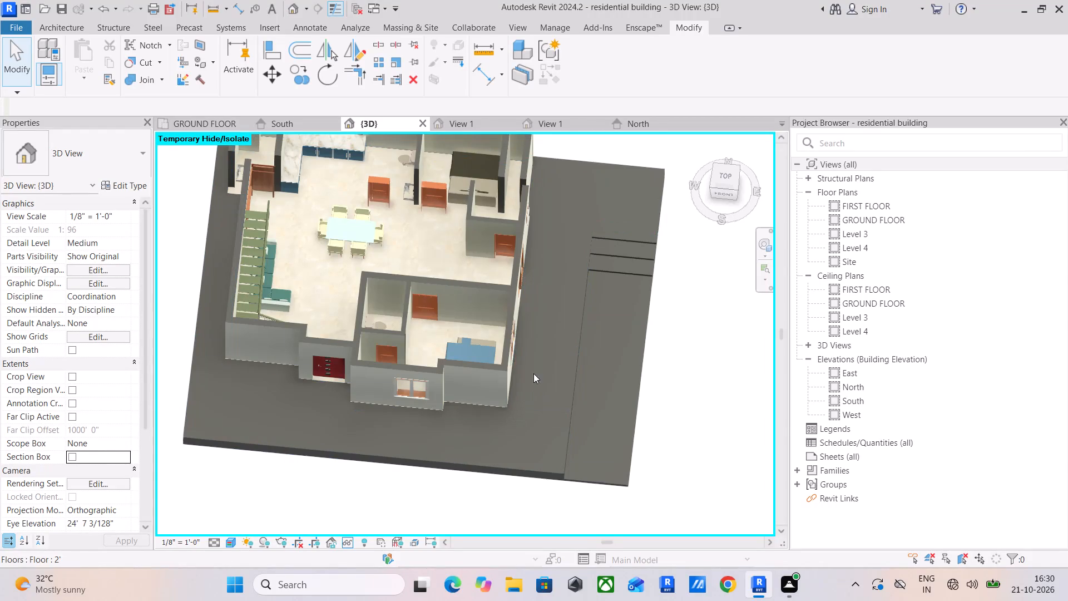
Reset the temporary hide/isolate in the 3D view to bring back the hidden ground-floor walls.
middle_click_drag(489, 356, 600, 392)
scroll(463, 275, "up", 3)
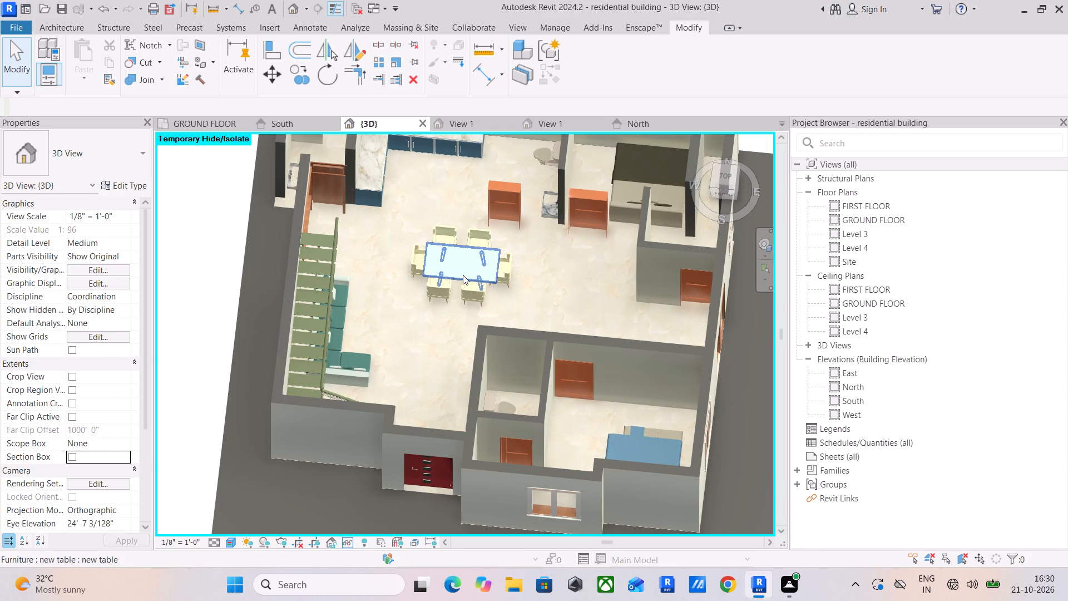
middle_click_drag(528, 229, 634, 316)
scroll(626, 264, "up", 6)
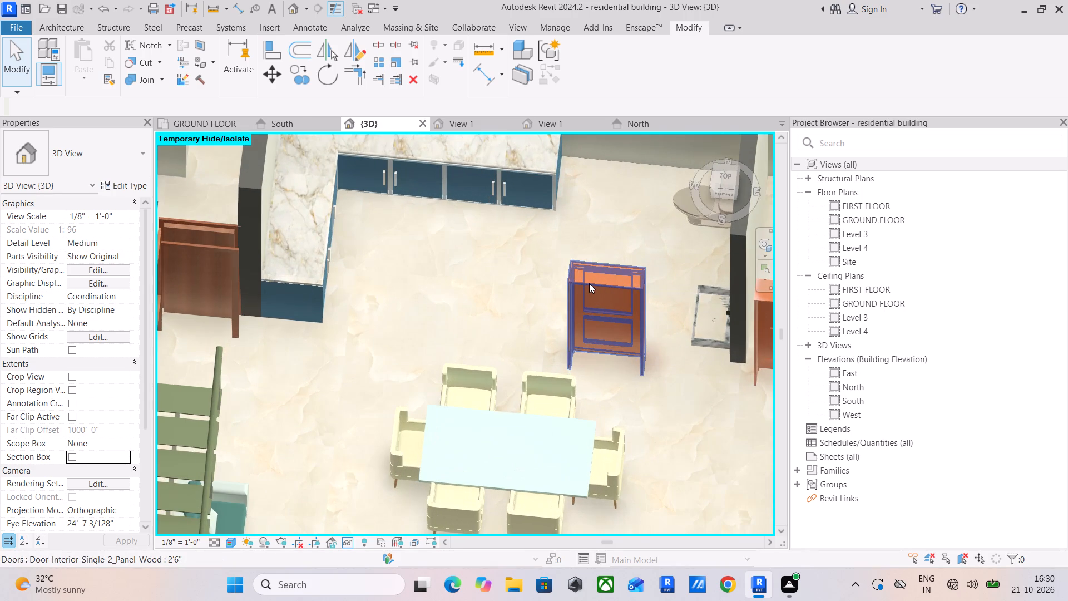
scroll(589, 283, "down", 4)
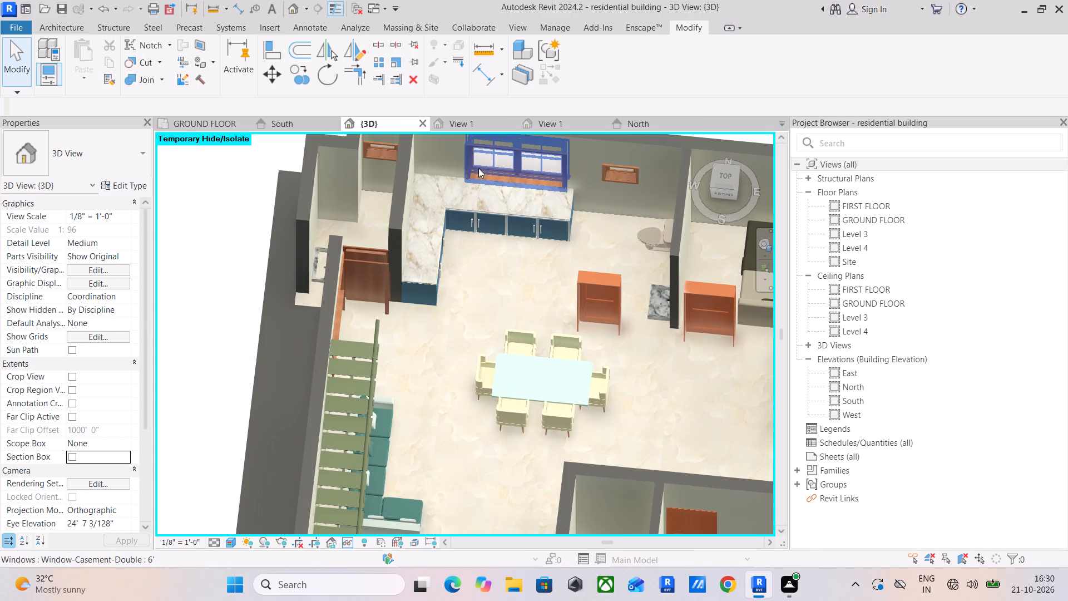
type("hr")
Examine the layout of the kitchen, bathroom, rear bedroom and dining area from above, including the 9" wall between them.
middle_click_drag(622, 294, 506, 313)
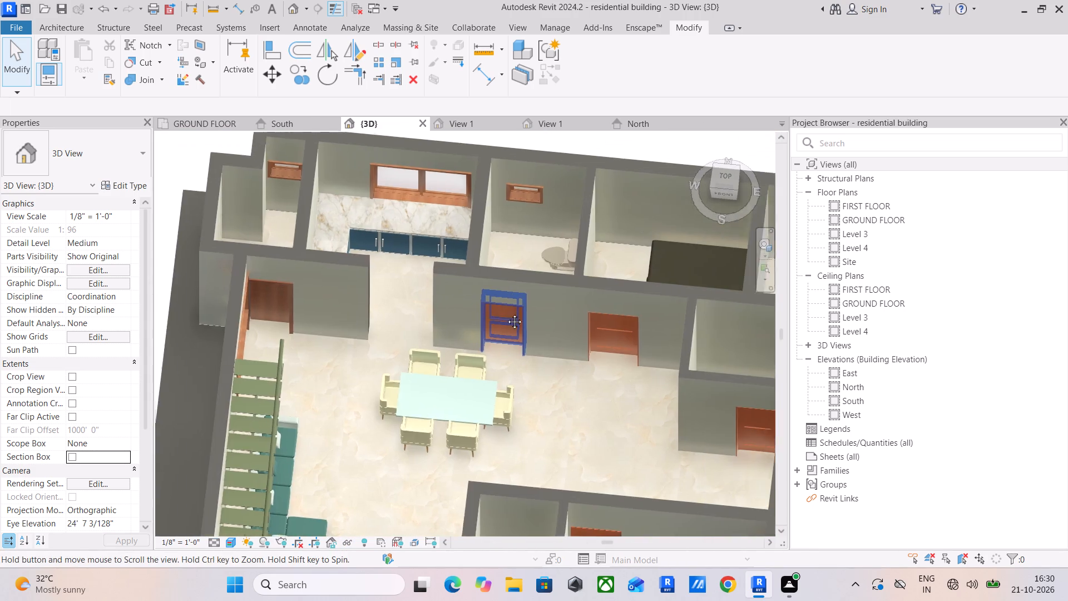
middle_click_drag(506, 313, 500, 313)
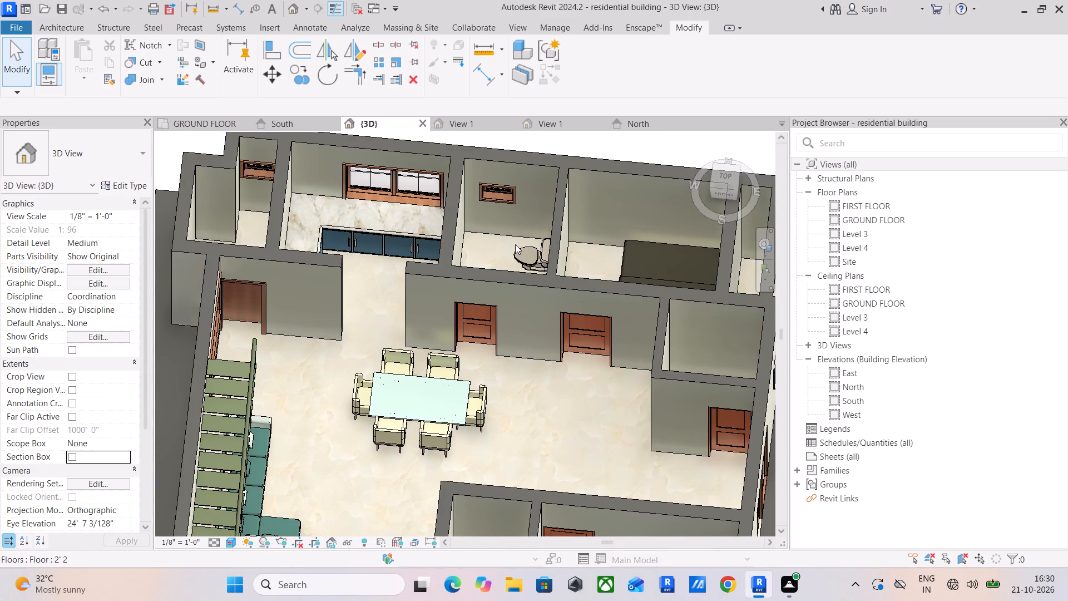
middle_click_drag(649, 257, 589, 294)
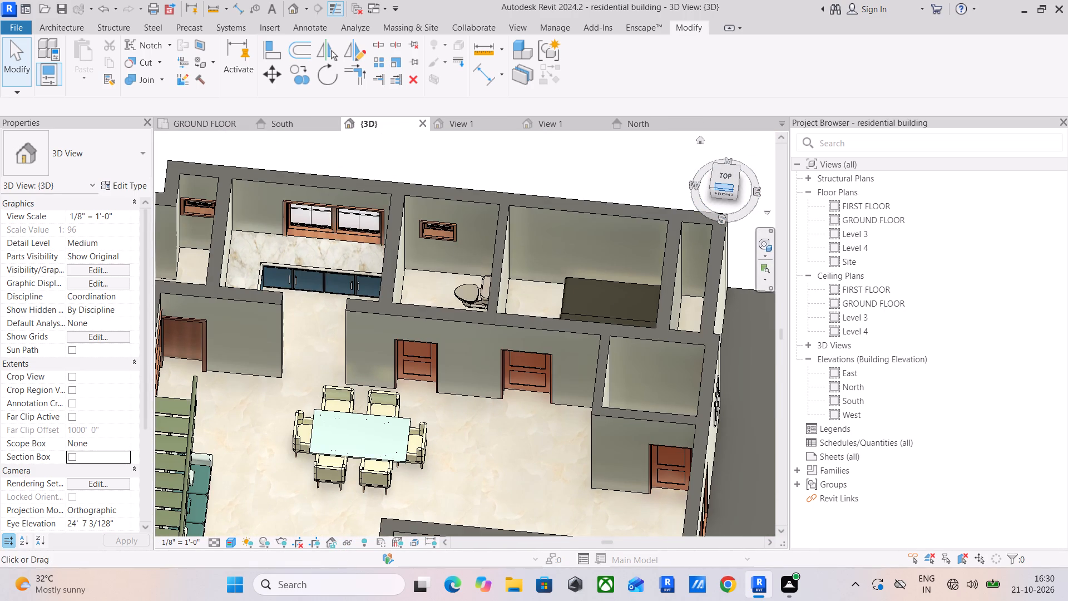
left_click_drag(730, 182, 725, 213)
middle_click_drag(575, 367, 493, 290)
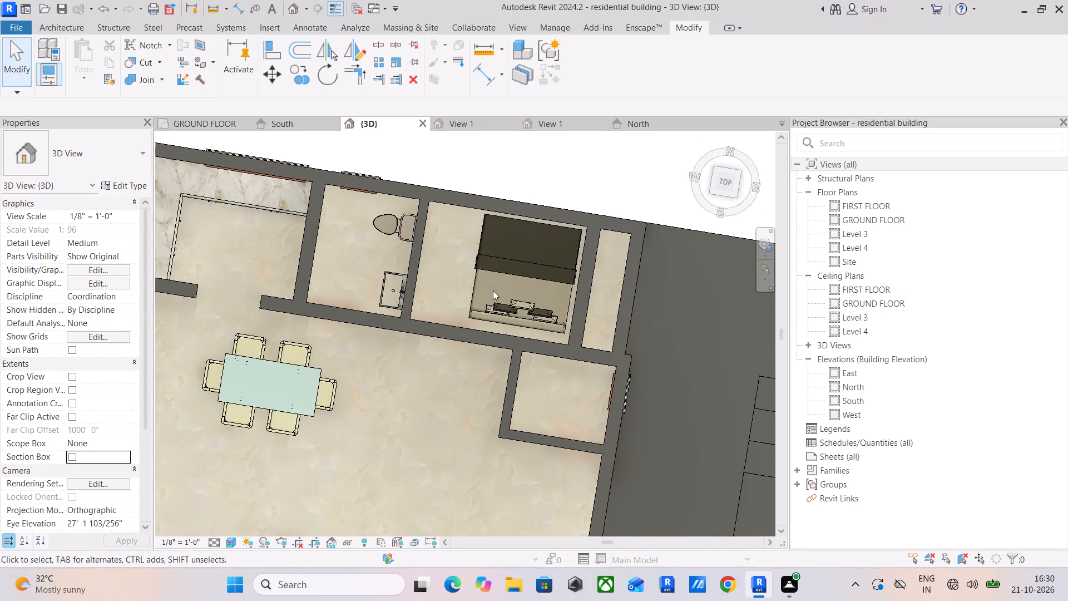
middle_click_drag(511, 375, 589, 291)
scroll(580, 305, "down", 2)
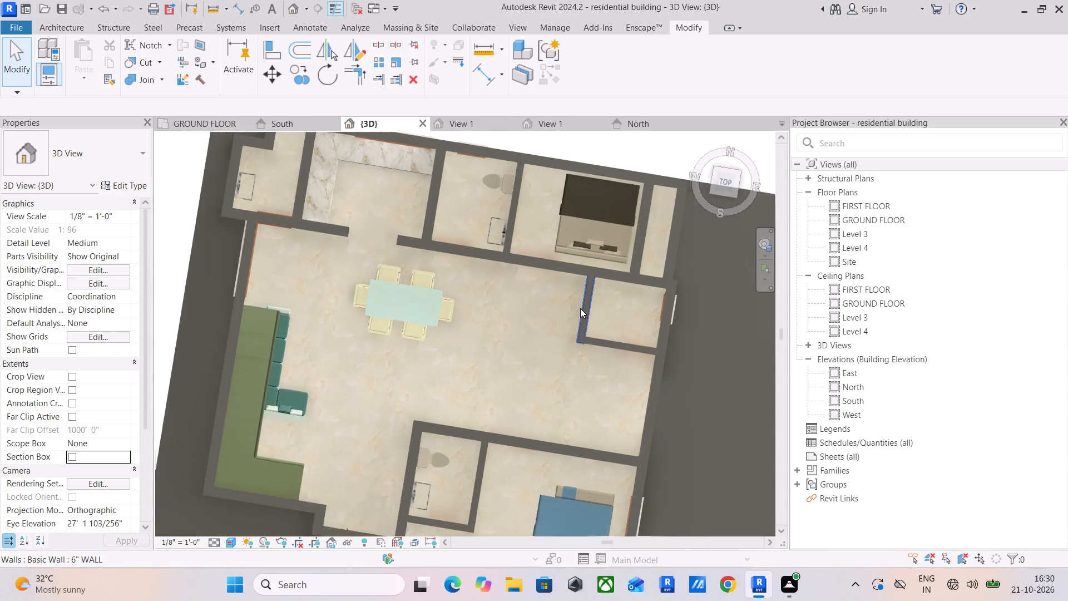
scroll(580, 308, "down", 1)
scroll(481, 268, "up", 4)
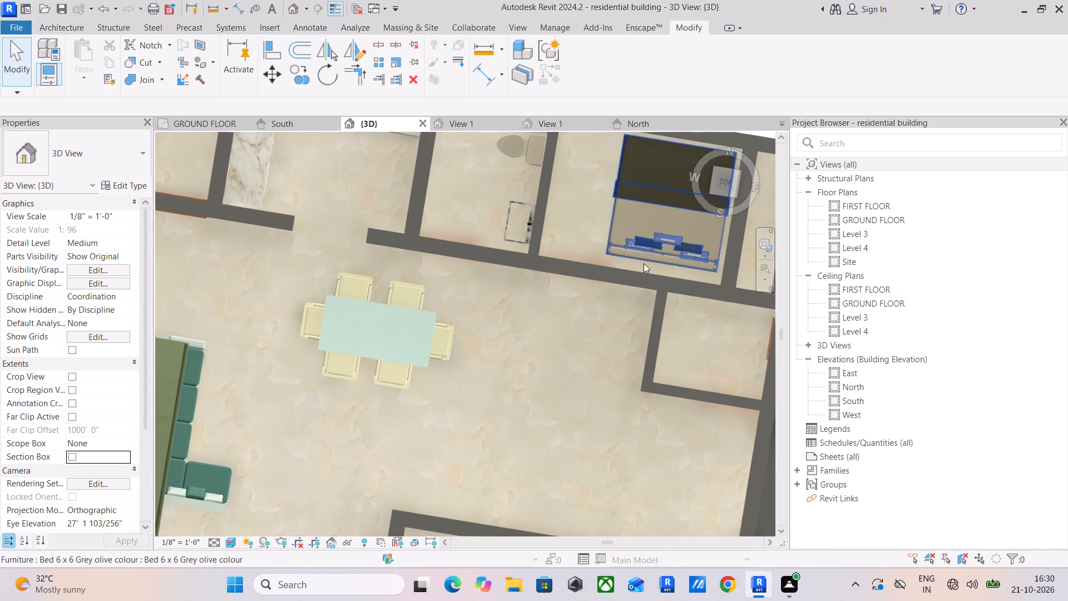
left_click(639, 279)
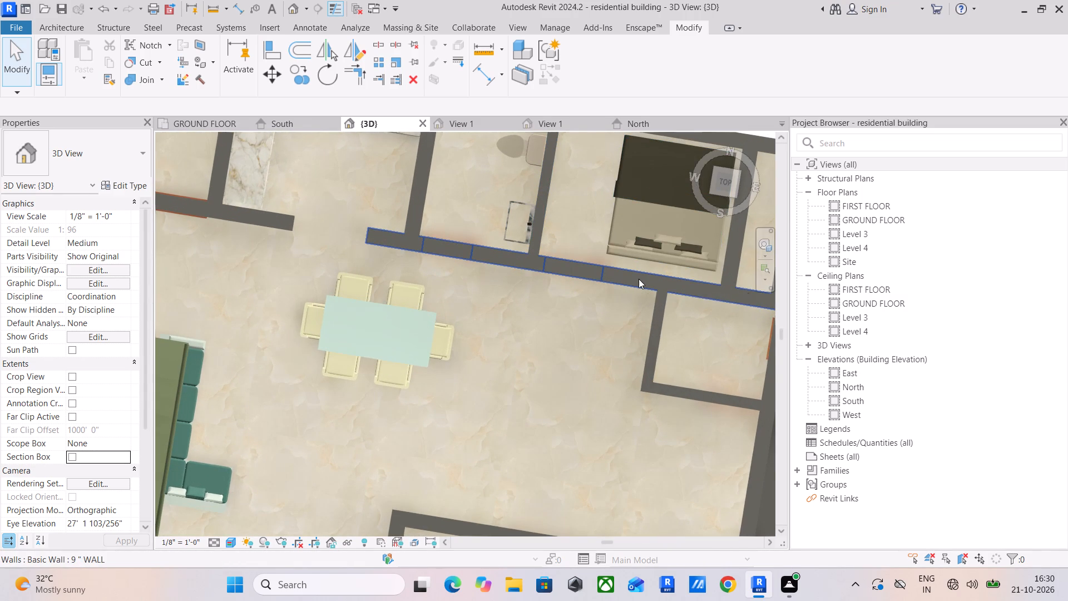
scroll(562, 339, "down", 2)
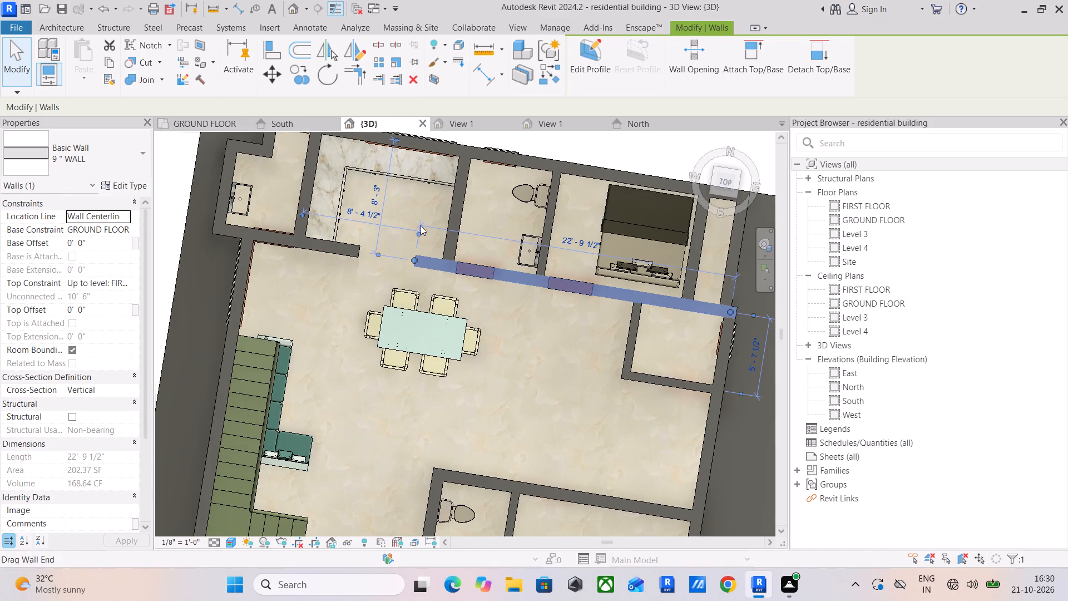
In the GROUND FLOOR plan, delete the window in the east exterior wall between the small corner room and the lower bedroom.
left_click(206, 125)
scroll(609, 326, "down", 4)
middle_click_drag(631, 333, 305, 258)
scroll(342, 260, "down", 3)
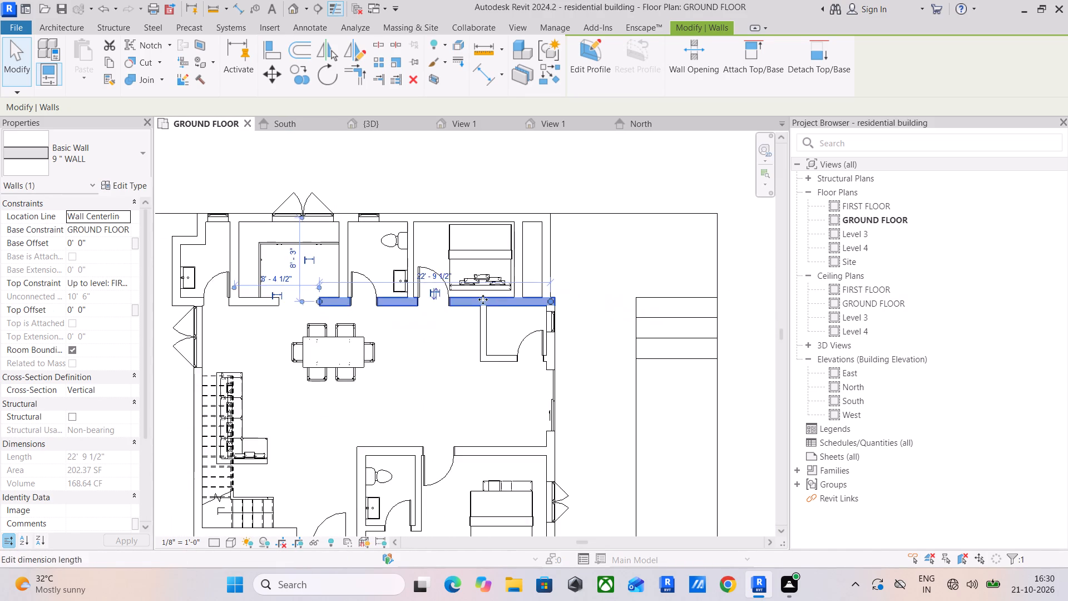
middle_click_drag(498, 303, 417, 249)
scroll(478, 357, "up", 3)
scroll(478, 357, "down", 2)
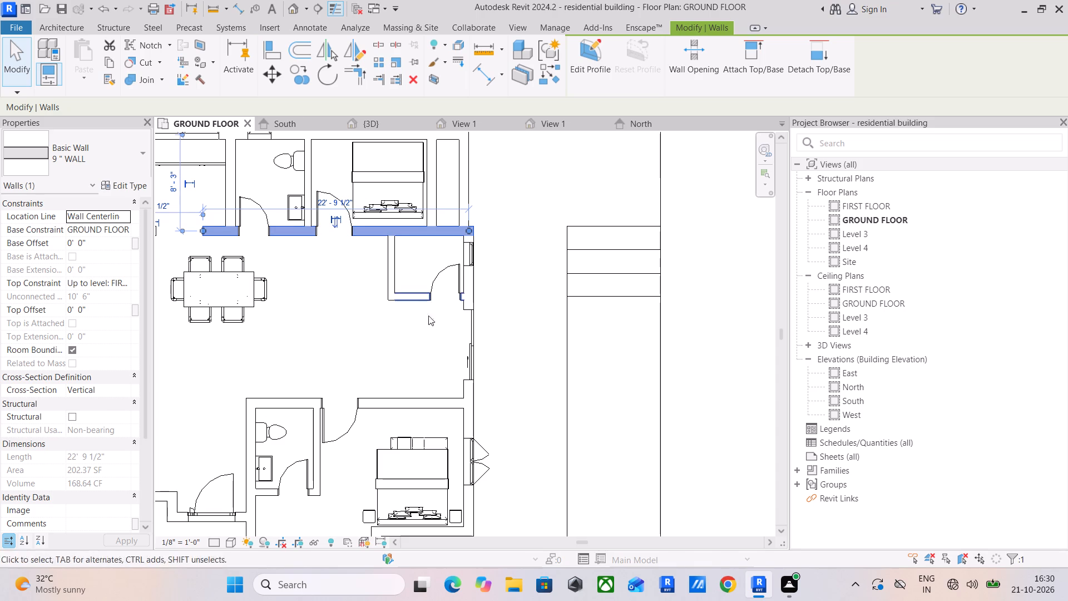
left_click(473, 344)
key("Delete")
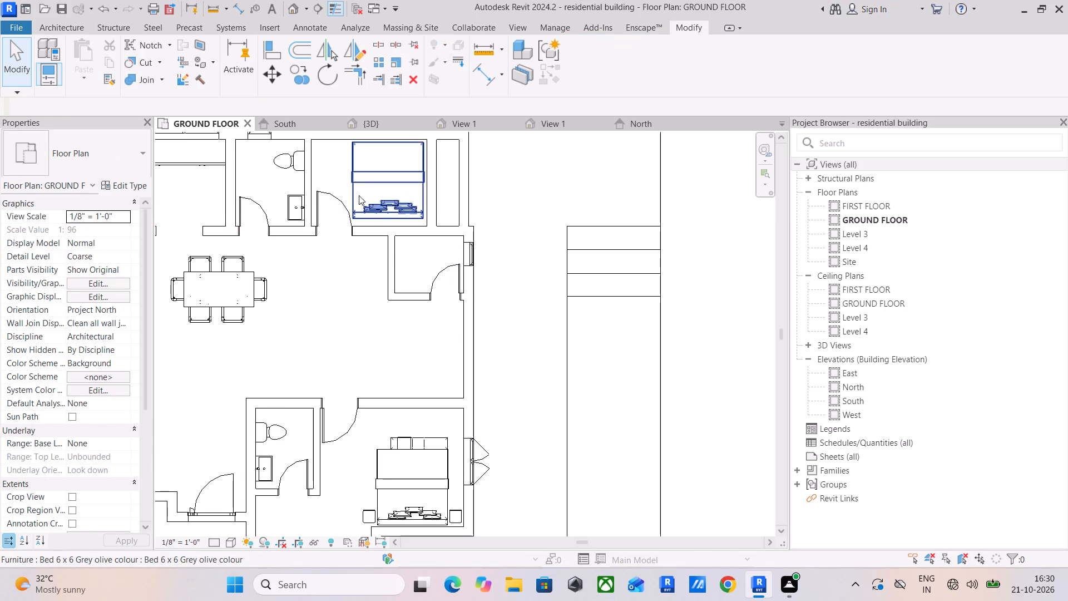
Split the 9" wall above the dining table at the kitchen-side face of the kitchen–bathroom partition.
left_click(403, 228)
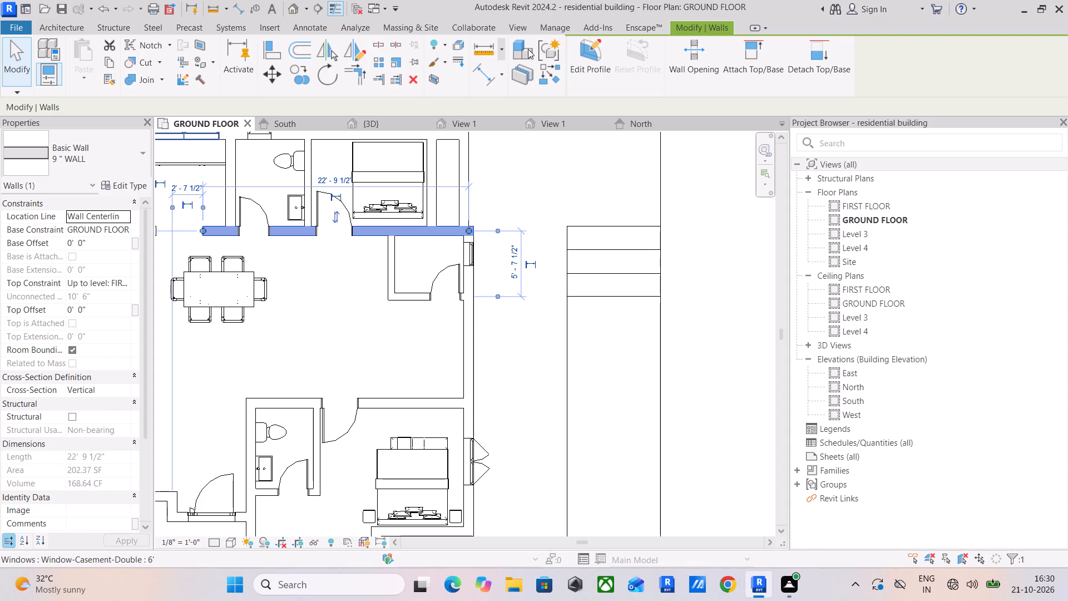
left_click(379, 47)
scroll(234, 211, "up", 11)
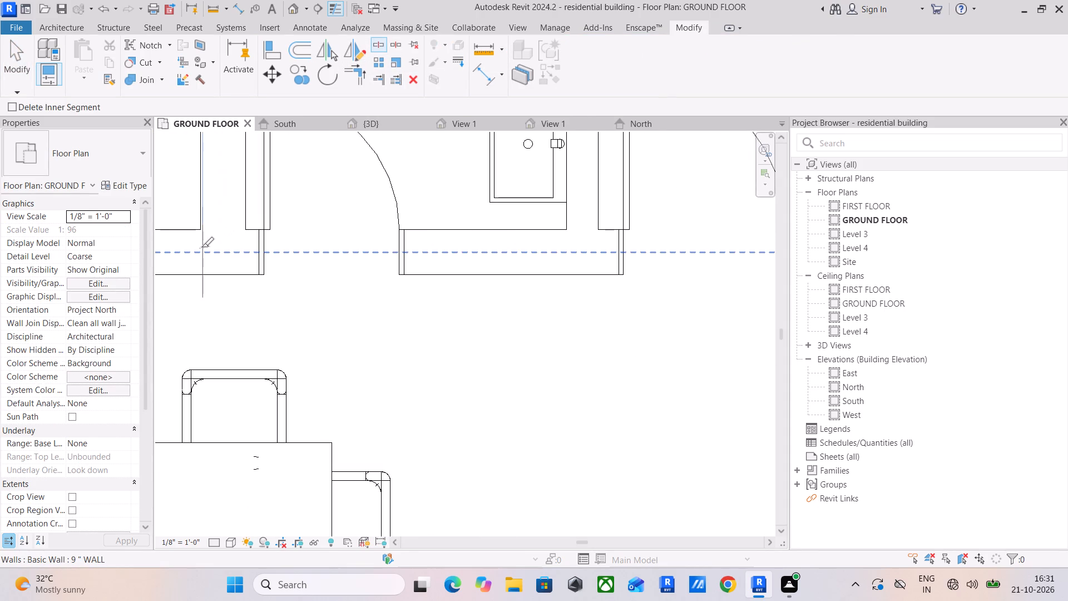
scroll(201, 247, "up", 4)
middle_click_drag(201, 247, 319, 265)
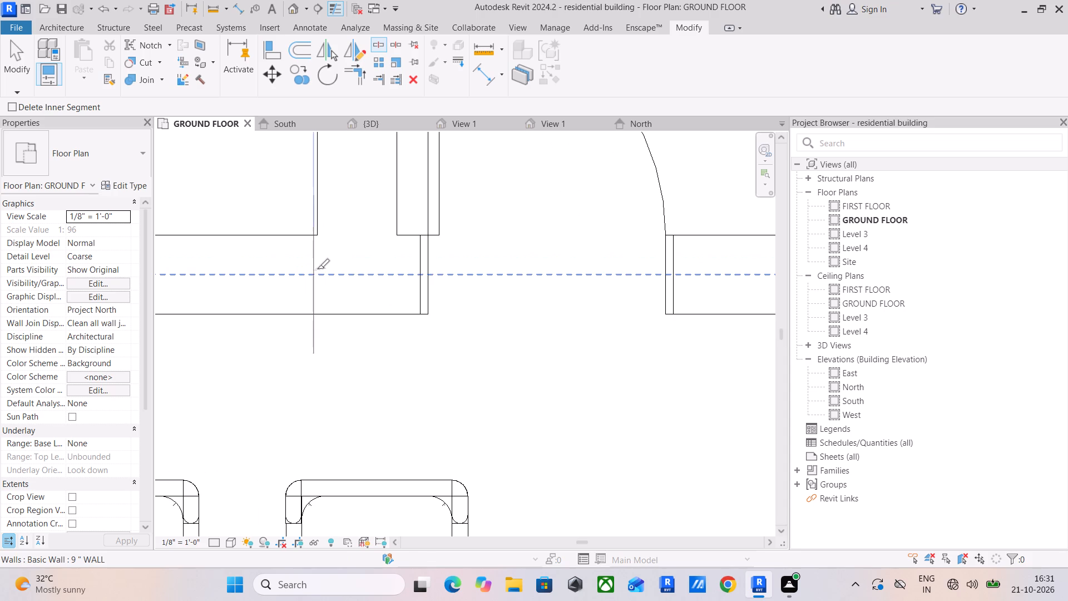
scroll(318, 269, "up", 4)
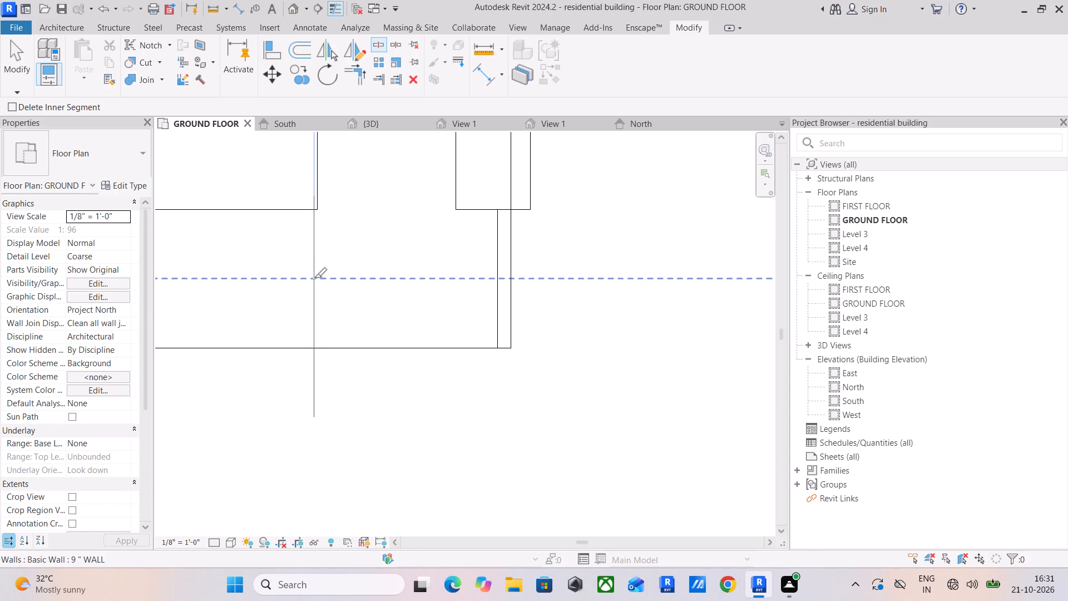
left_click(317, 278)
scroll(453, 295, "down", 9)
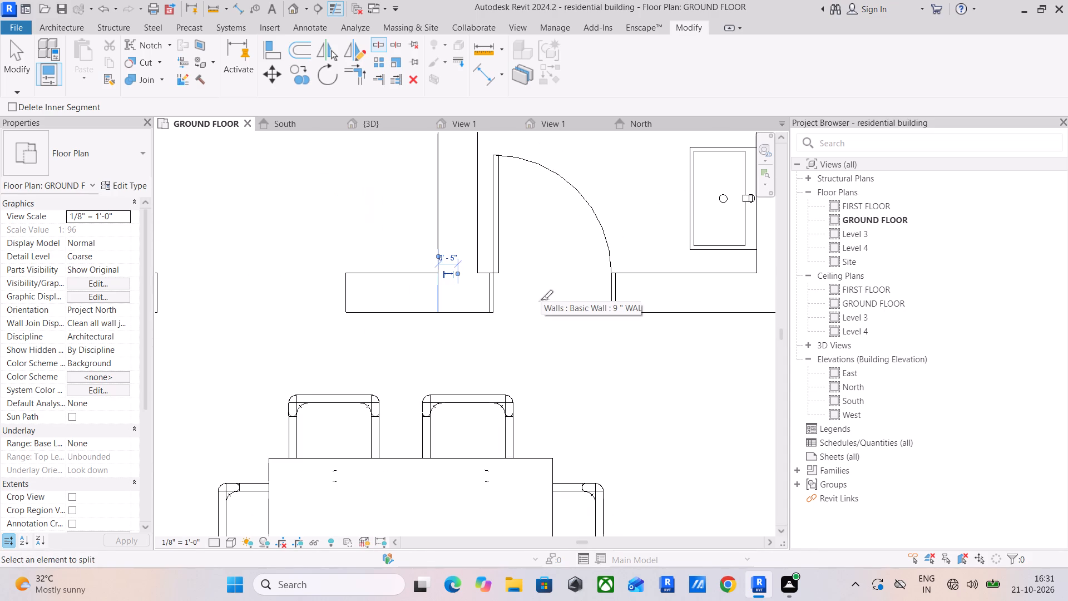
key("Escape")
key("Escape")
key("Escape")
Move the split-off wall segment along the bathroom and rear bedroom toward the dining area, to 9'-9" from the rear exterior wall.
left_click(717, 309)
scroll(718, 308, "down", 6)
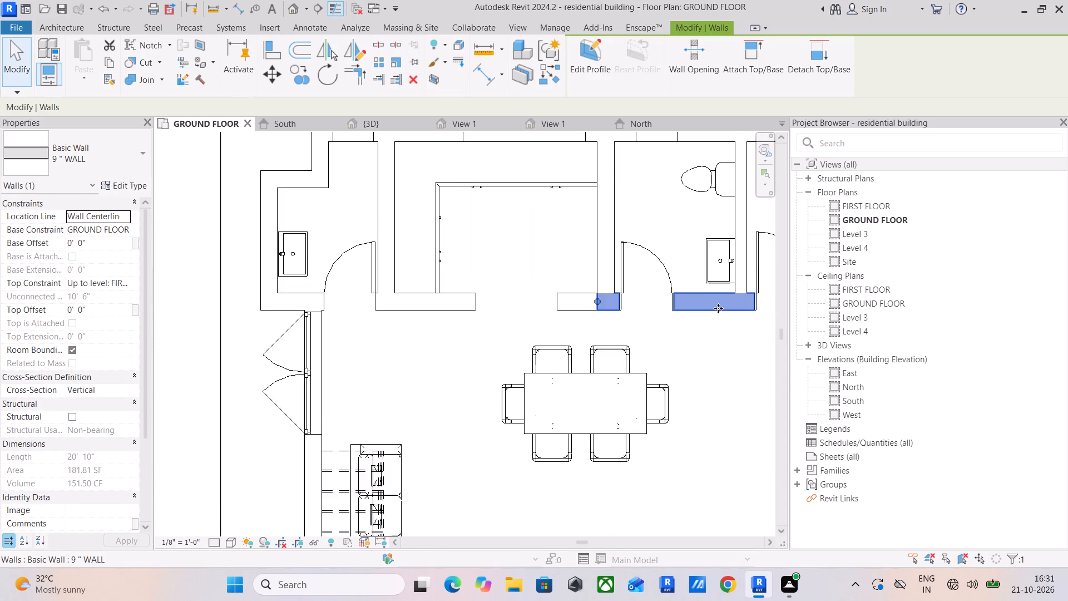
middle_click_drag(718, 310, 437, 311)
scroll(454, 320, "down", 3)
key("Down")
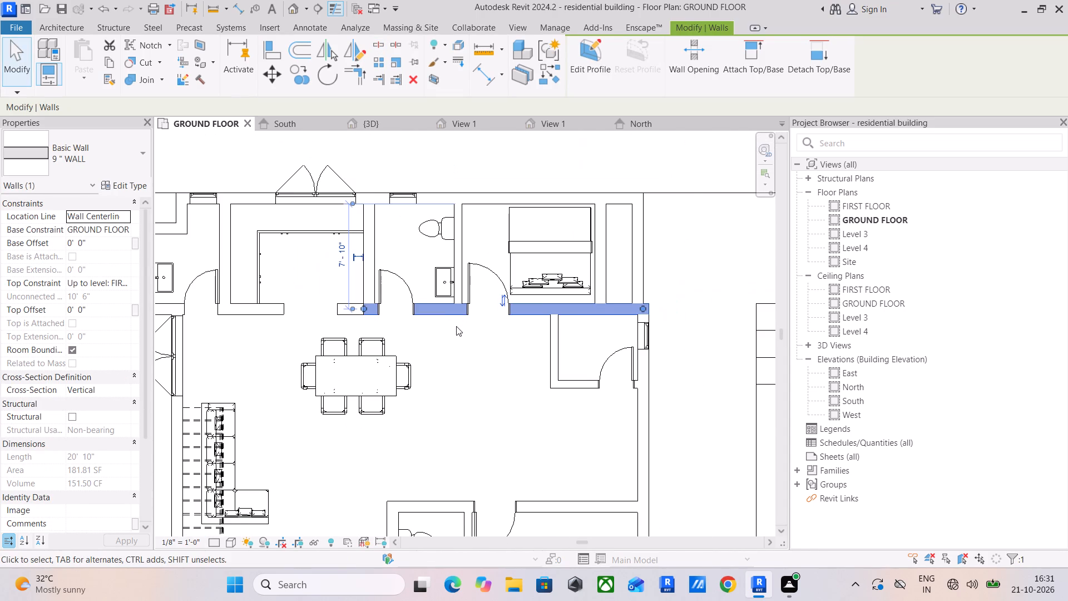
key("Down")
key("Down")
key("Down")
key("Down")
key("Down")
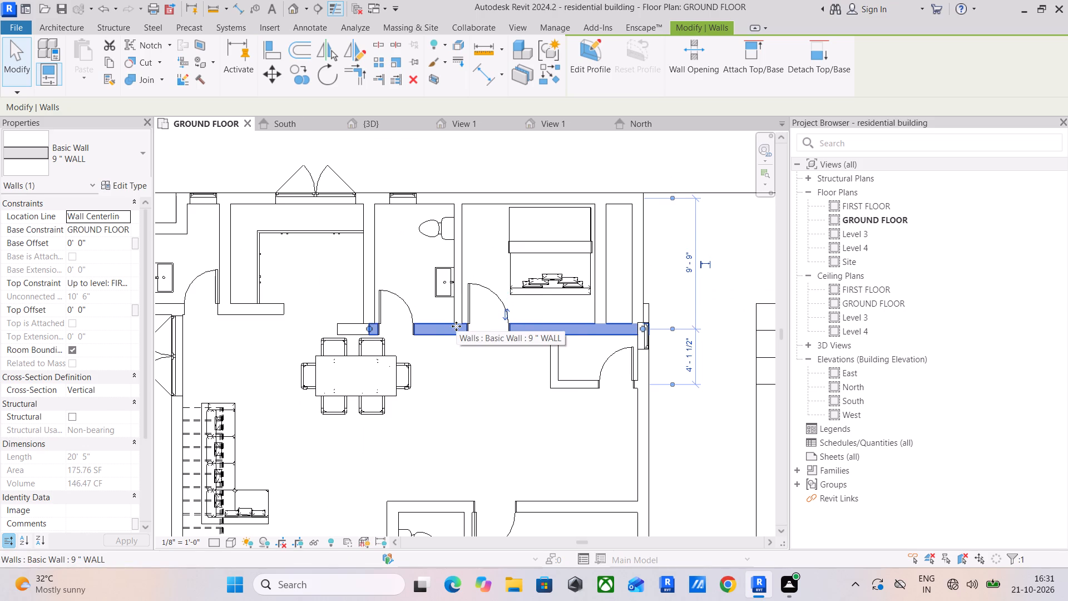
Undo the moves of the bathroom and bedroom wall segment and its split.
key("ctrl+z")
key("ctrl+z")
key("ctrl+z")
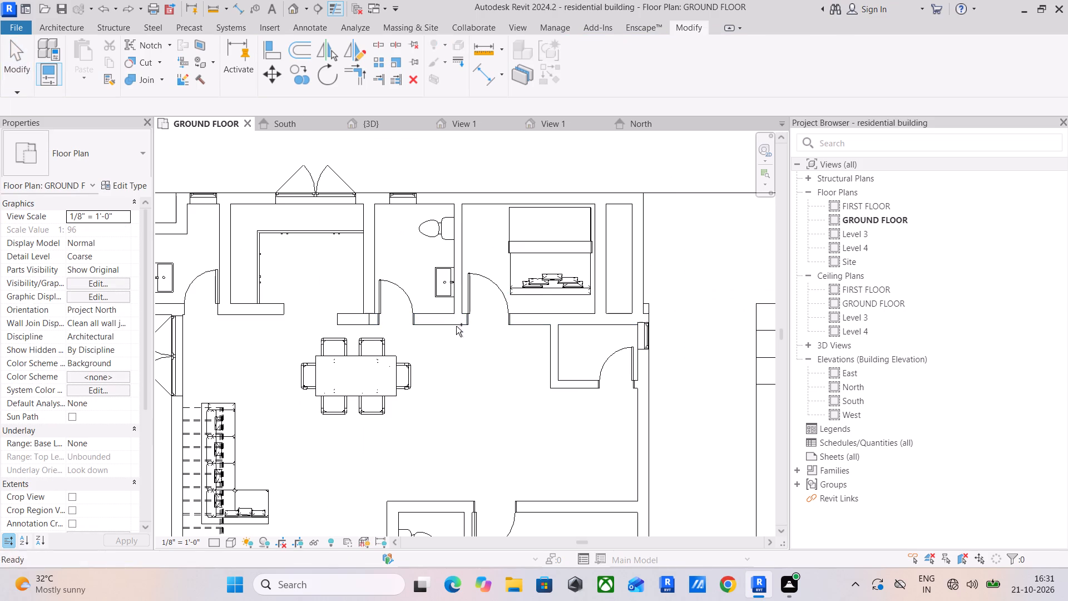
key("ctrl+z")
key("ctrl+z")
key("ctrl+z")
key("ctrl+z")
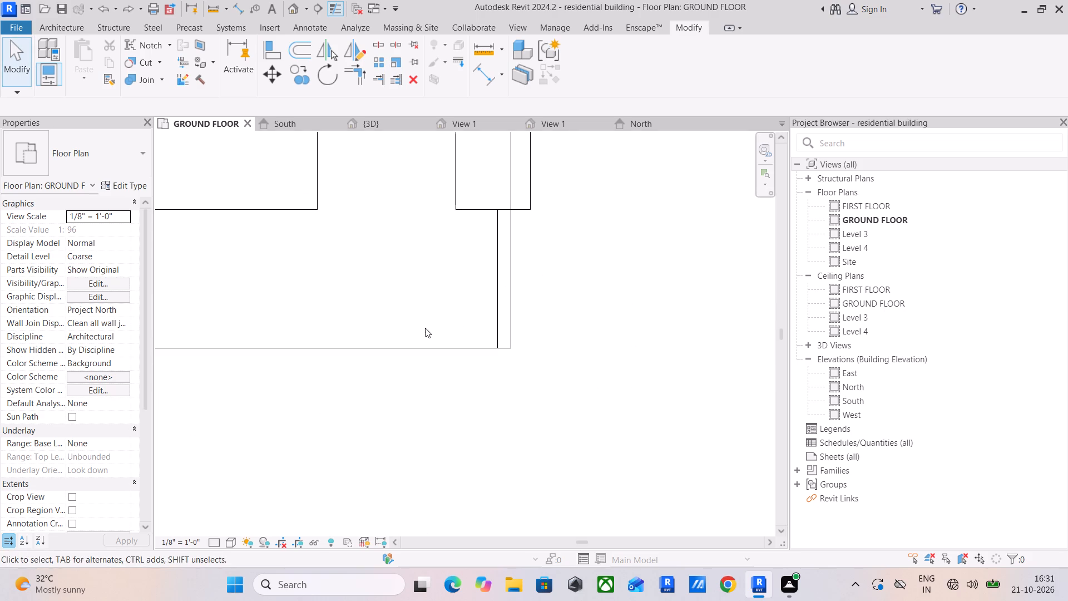
Split the 9" wall above the dining table at the bathroom-side face of the kitchen–bathroom partition.
scroll(425, 328, "down", 9)
scroll(428, 293, "up", 4)
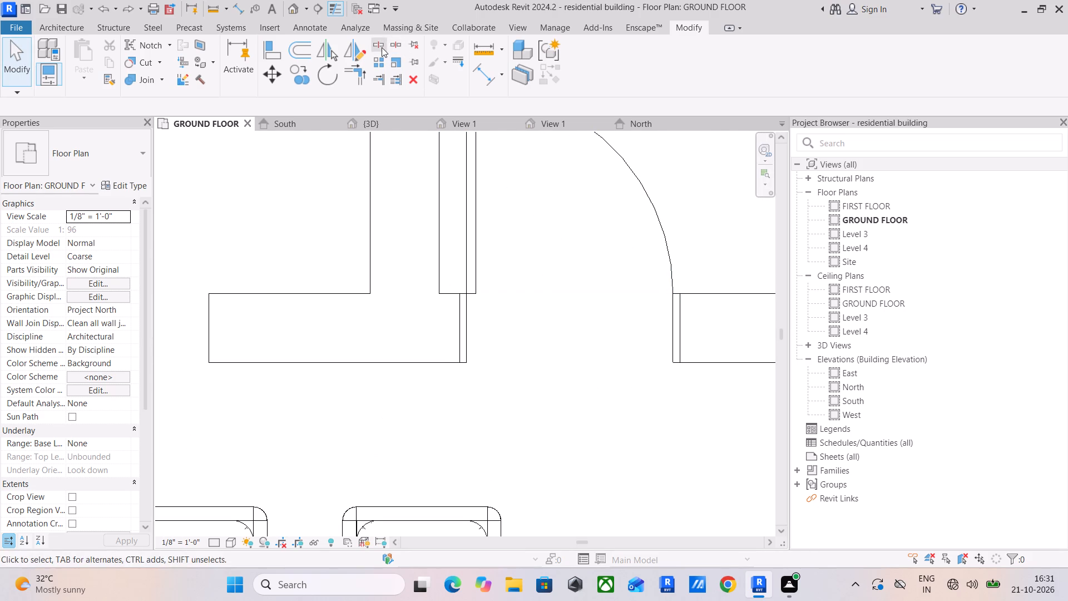
left_click(382, 47)
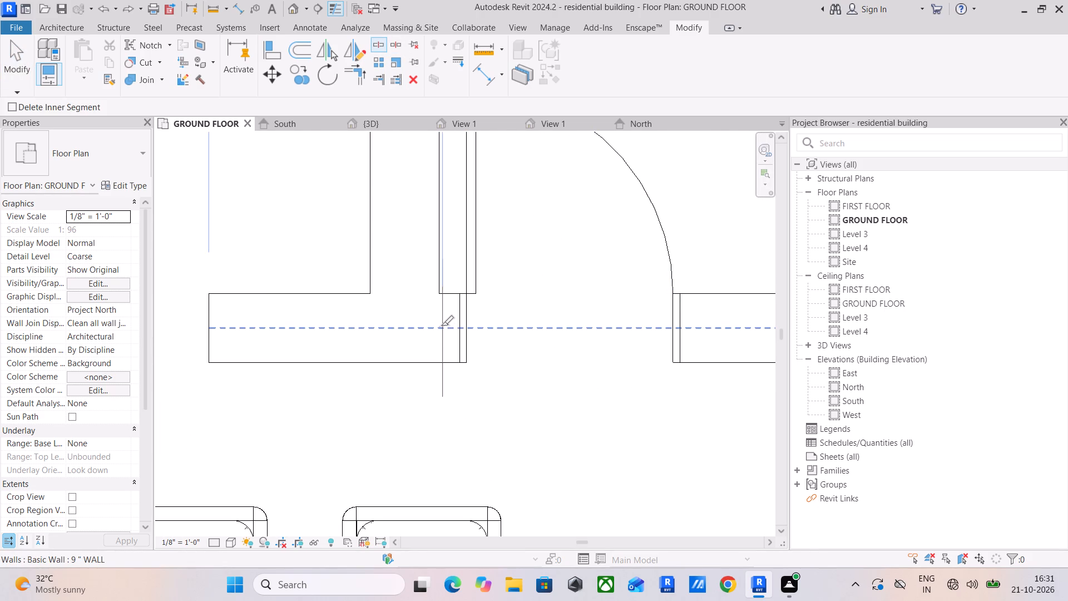
scroll(441, 323, "up", 5)
left_click(438, 339)
scroll(465, 355, "down", 3)
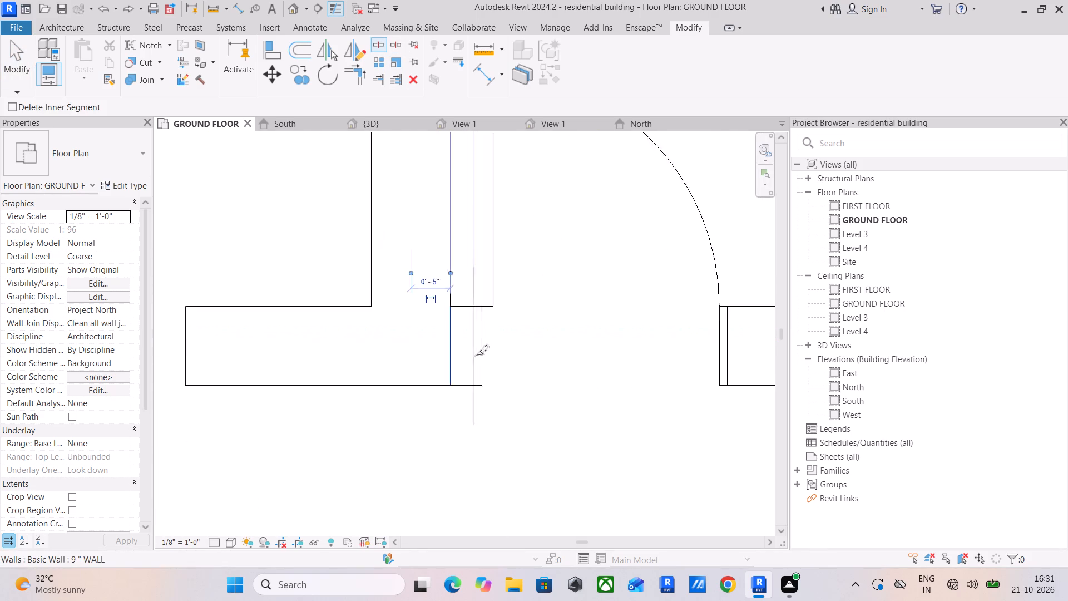
scroll(476, 355, "down", 12)
key("Escape")
key("Escape")
key("Escape")
key("Escape")
Move the wall segment along the bathroom and rear bedroom toward the dining area, to 10'-0" from the rear exterior wall.
left_click(600, 362)
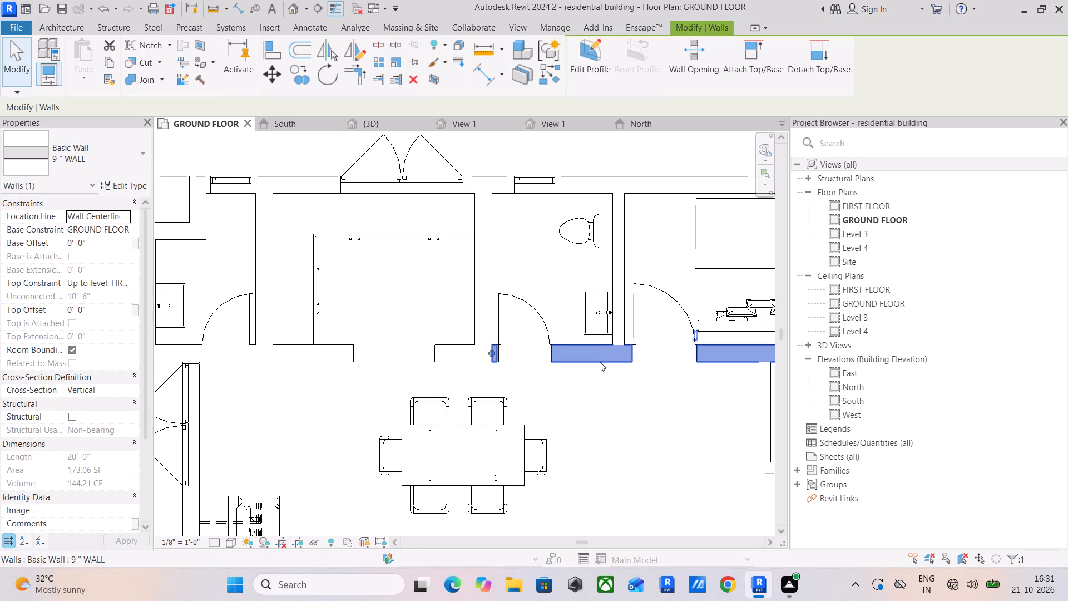
key("Down")
key("Down")
key("Down")
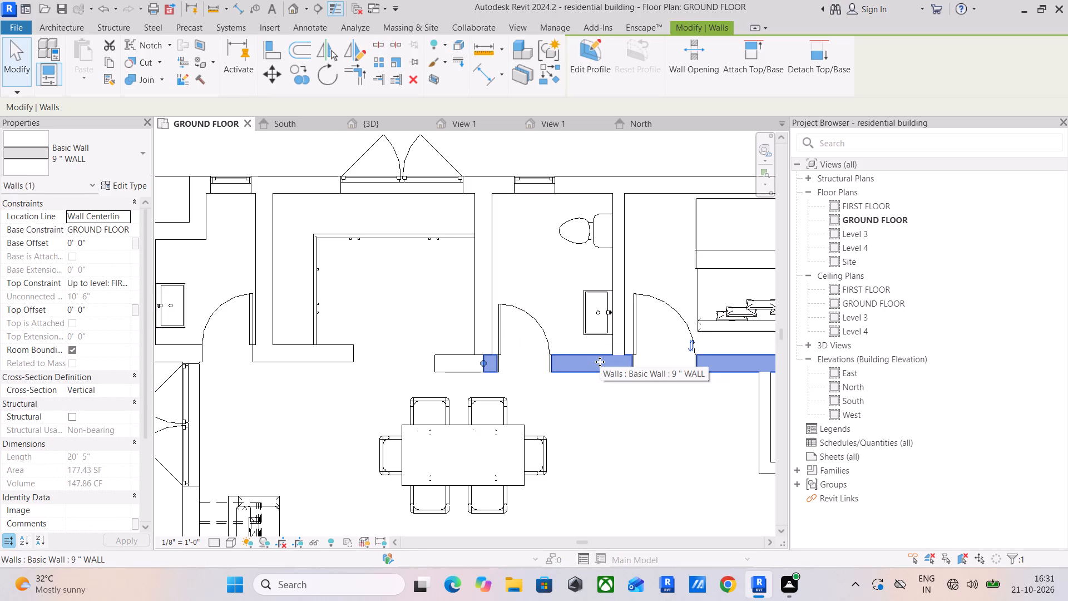
scroll(600, 362, "down", 4)
middle_click_drag(597, 363, 546, 322)
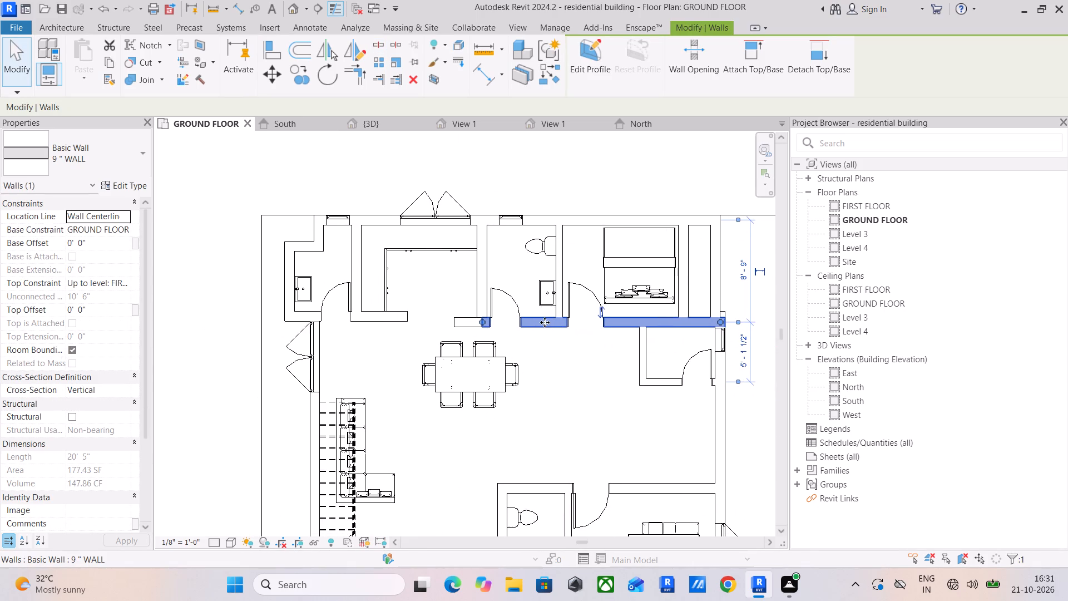
left_click(464, 319)
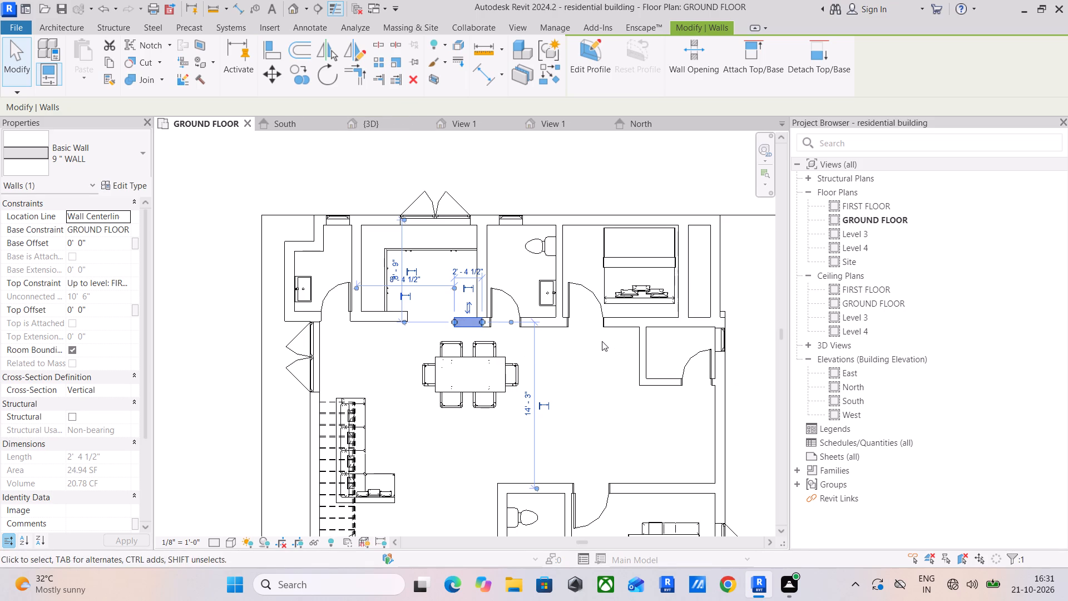
left_click(616, 321)
key("Down")
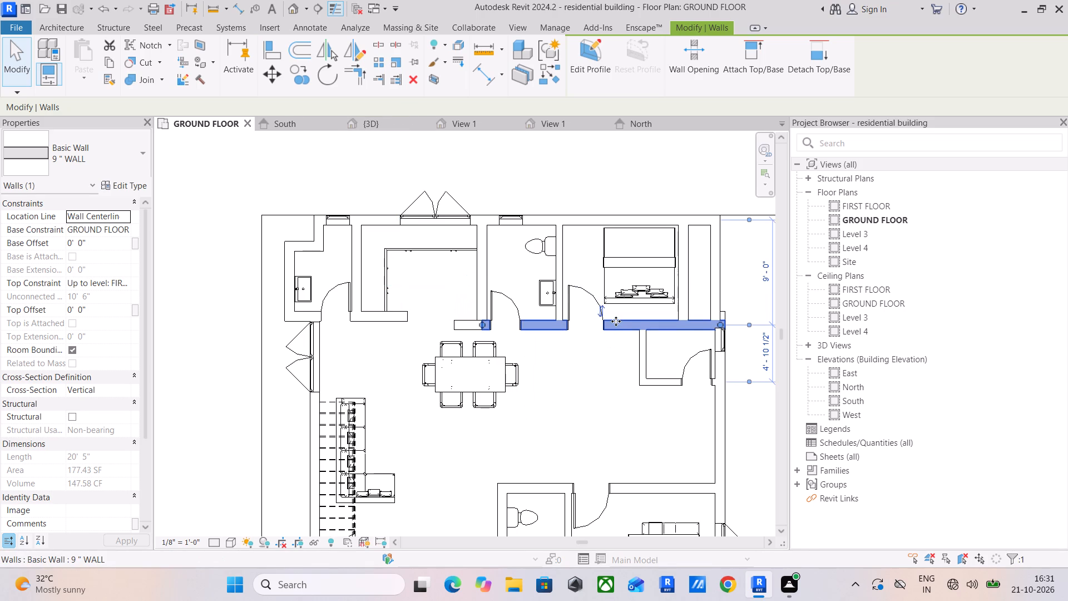
key("Down")
key("Down")
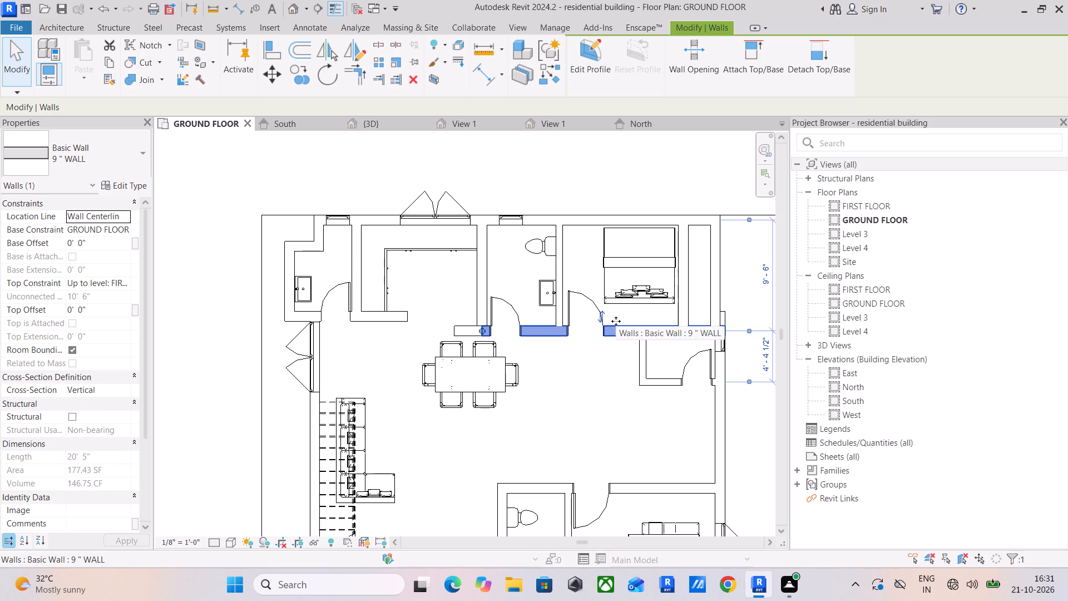
key("Down")
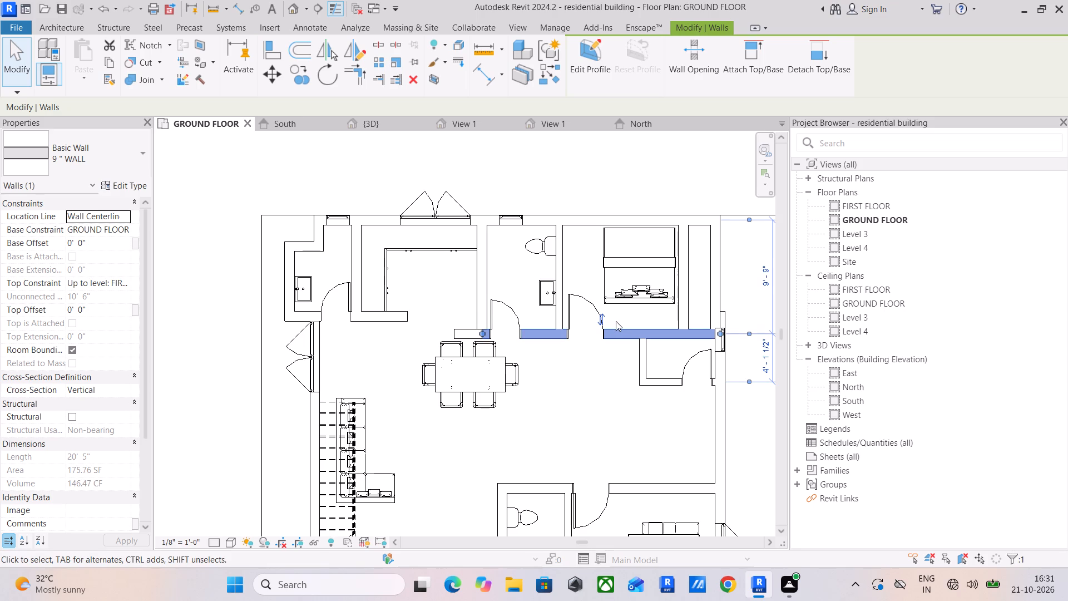
key("Down")
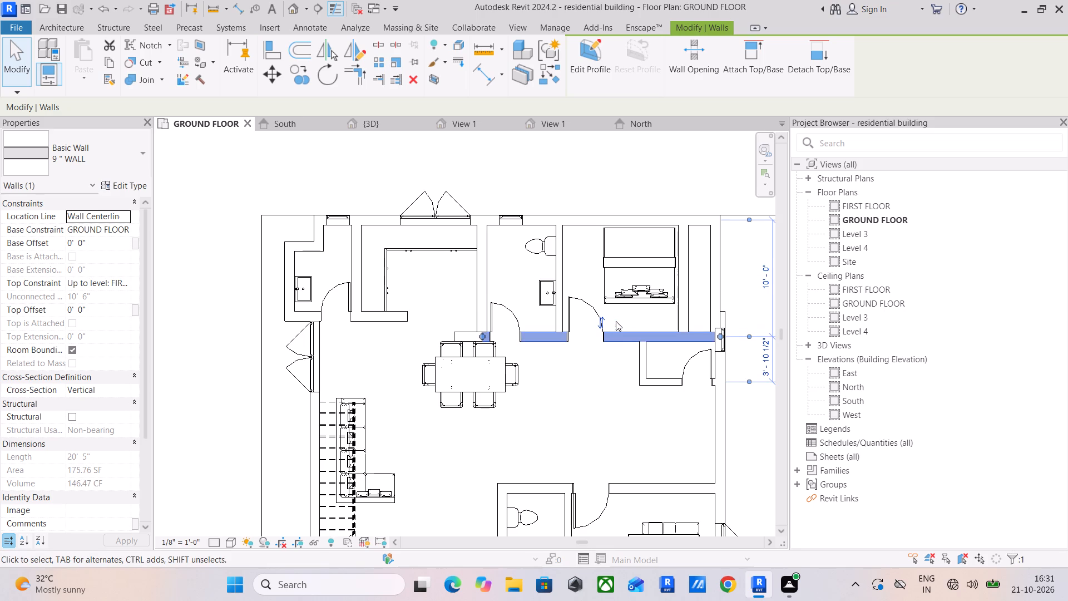
Move the 6" wall holding the small room's door to 6'-0" from the rear bedroom's dining-side wall.
left_click(636, 476)
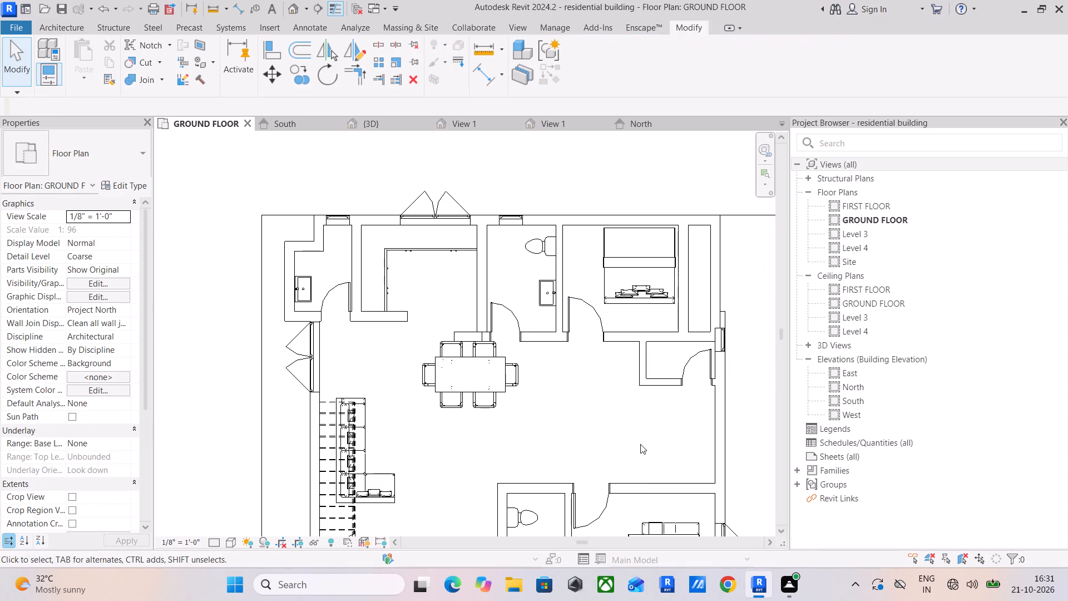
left_click(652, 383)
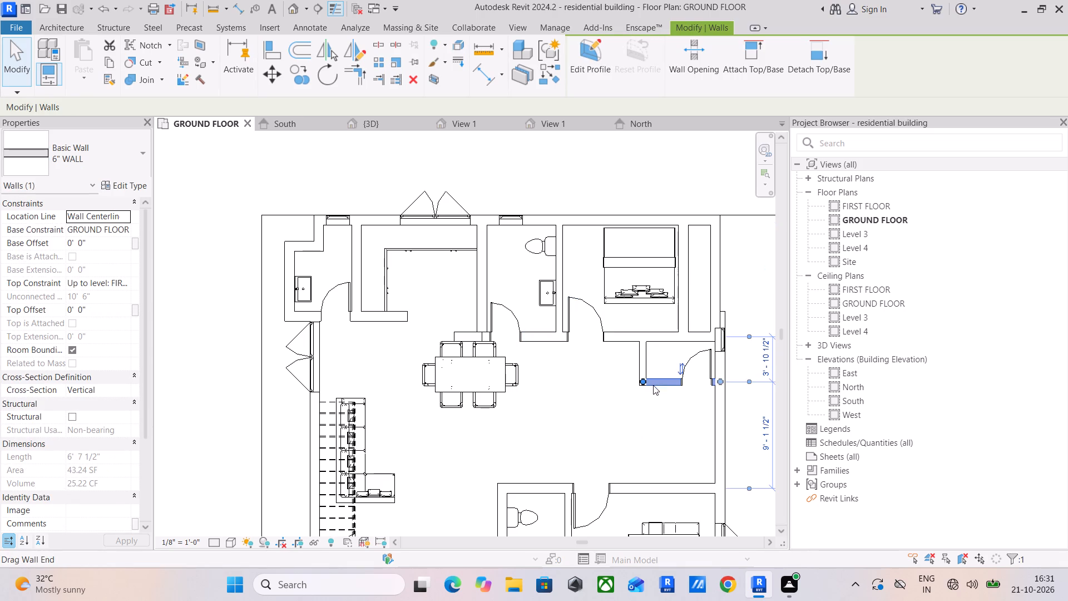
middle_click_drag(650, 392, 449, 424)
scroll(595, 390, "up", 2)
left_click(553, 392)
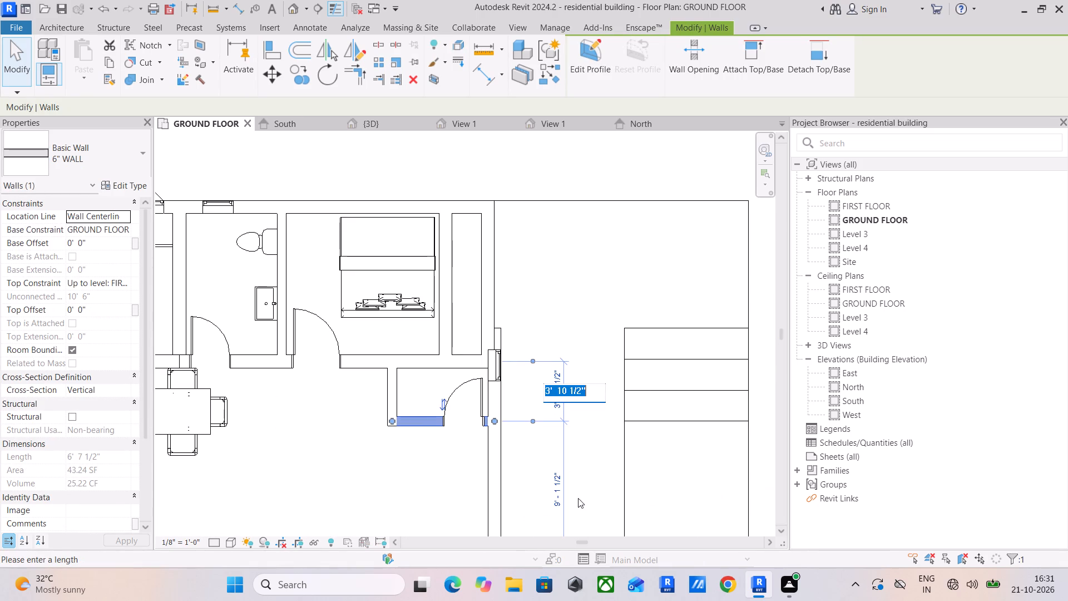
type("6'")
key("Return")
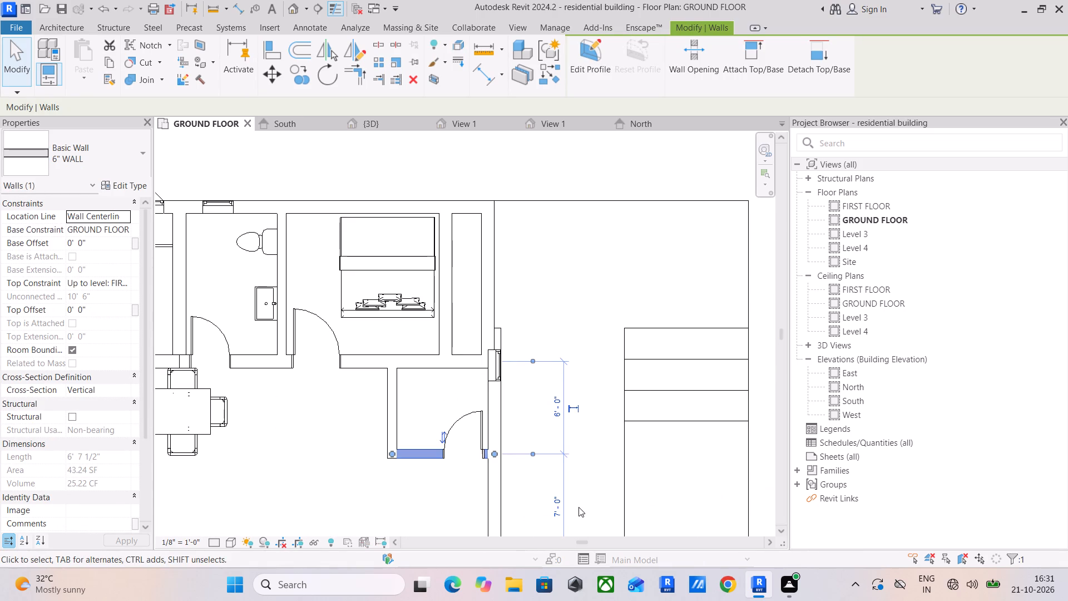
left_click(316, 443)
Shift the rear bedroom's bed toward the dining-side wall, leaving its centre about 4'-4" from that wall.
scroll(316, 443, "down", 2)
middle_click_drag(318, 443, 414, 354)
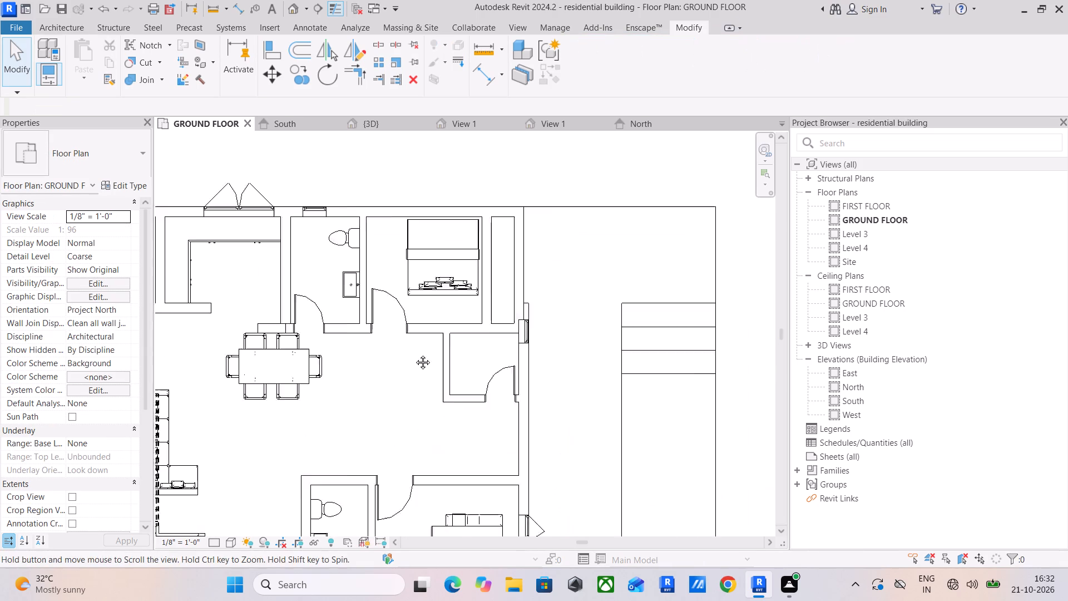
middle_click_drag(414, 354, 414, 353)
scroll(555, 410, "down", 2)
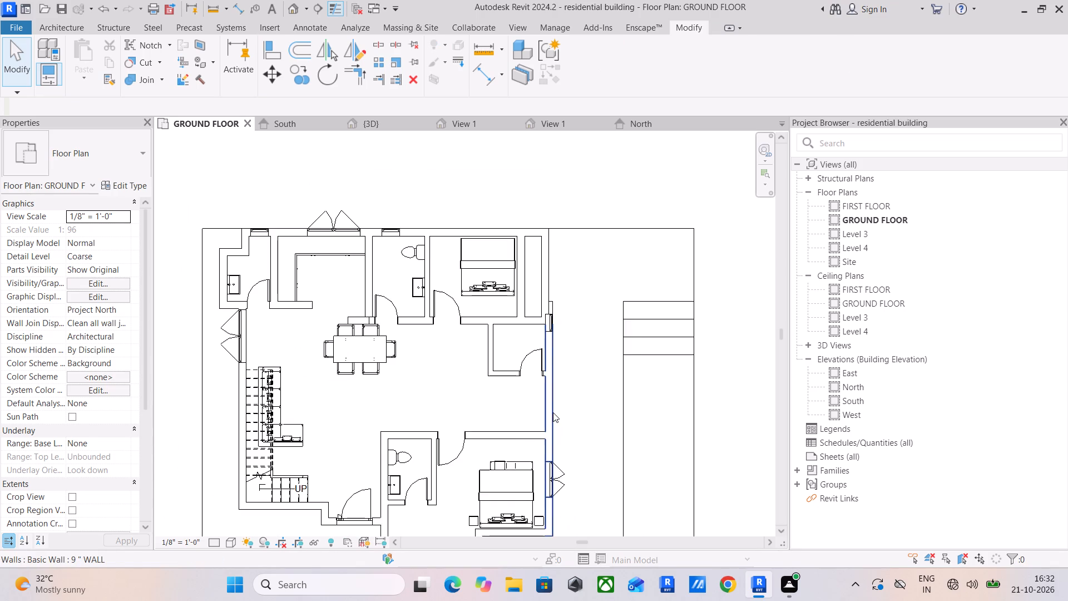
middle_click_drag(551, 413, 532, 396)
scroll(464, 266, "up", 2)
left_click(469, 274)
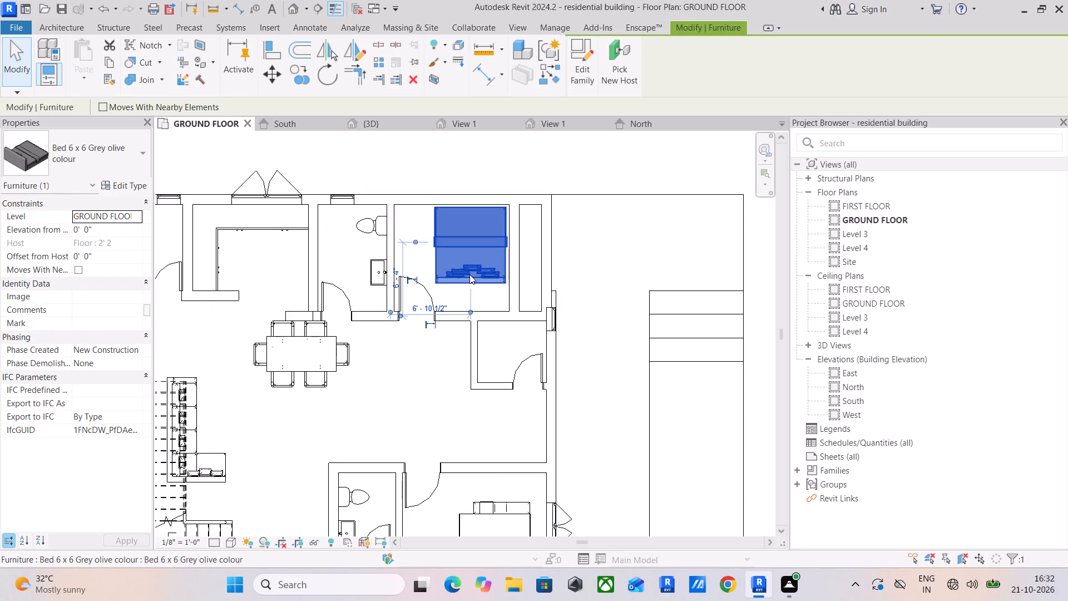
key("Down")
key("Down")
key("Down")
key("Down")
key("Down")
key("Down")
key("Down")
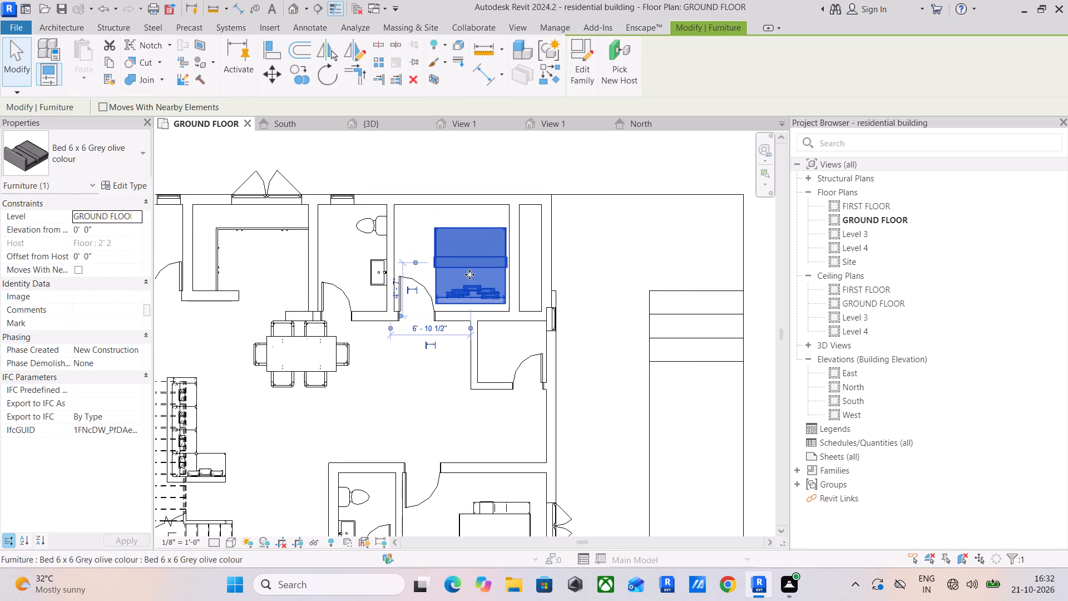
key("Down")
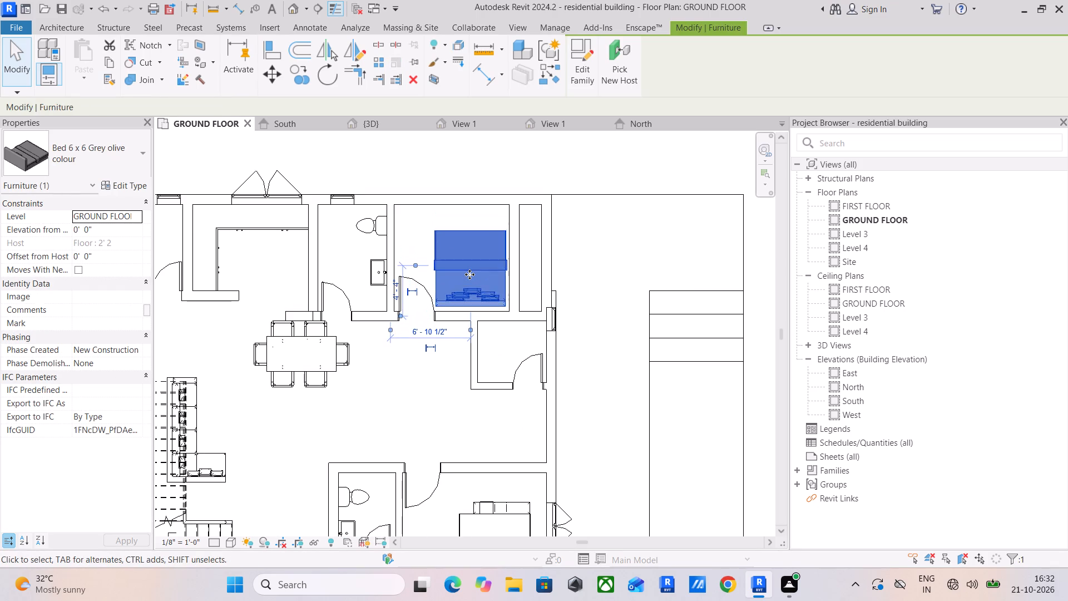
Delete the 9" partition wall beside the bed in the rear bedroom.
scroll(523, 238, "up", 3)
left_click(521, 242)
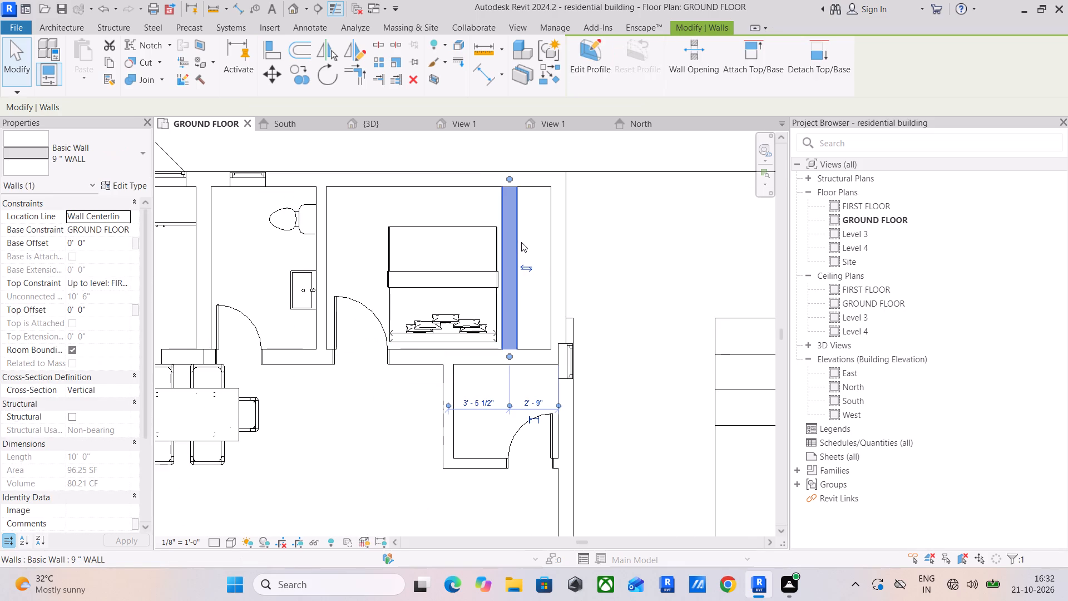
key("Delete")
Shift the bed into the rear bedroom's corner near the exterior side wall, its centre about 4'-2" from the dining-side wall.
left_click(498, 306)
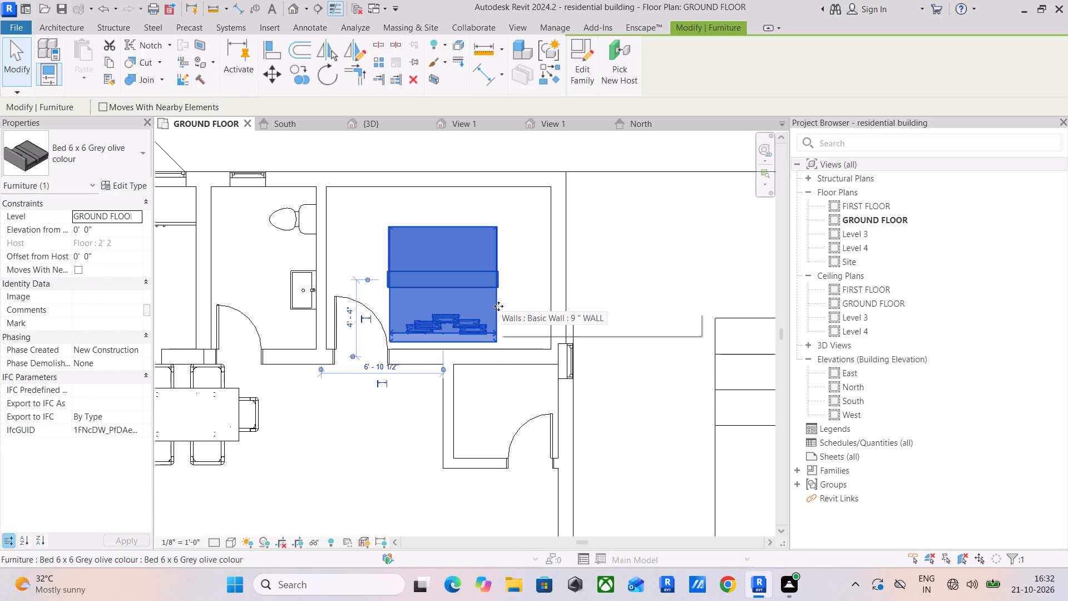
key("Right")
key("Right")
key("Right")
key("Right")
key("Right")
key("Right")
key("Right")
key("Right")
key("Right")
key("Right")
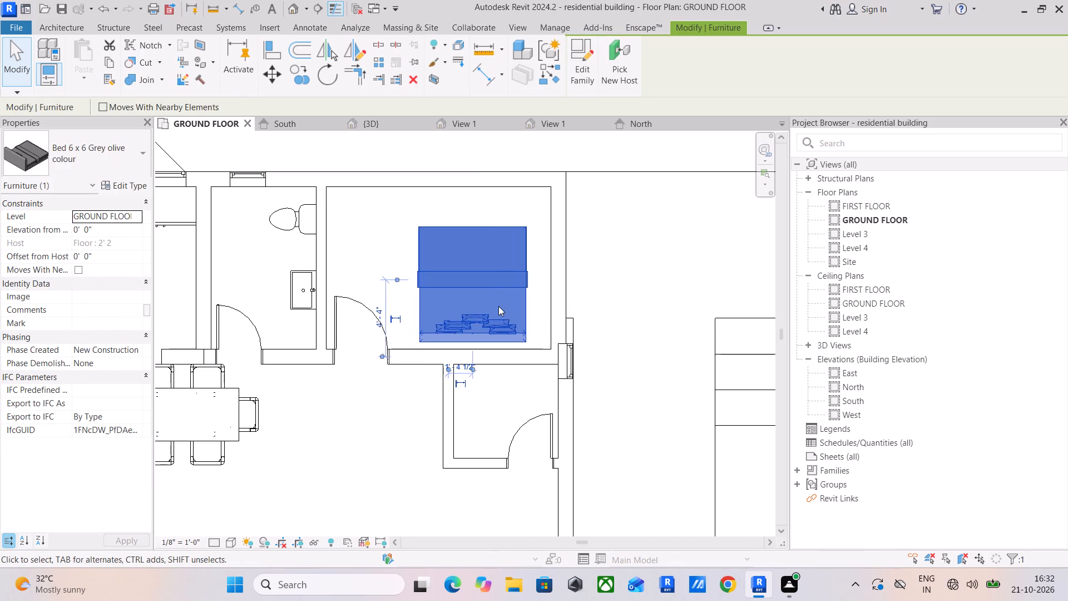
key("Right")
key("Right")
key("Right")
key("Right")
key("Right")
key("Down")
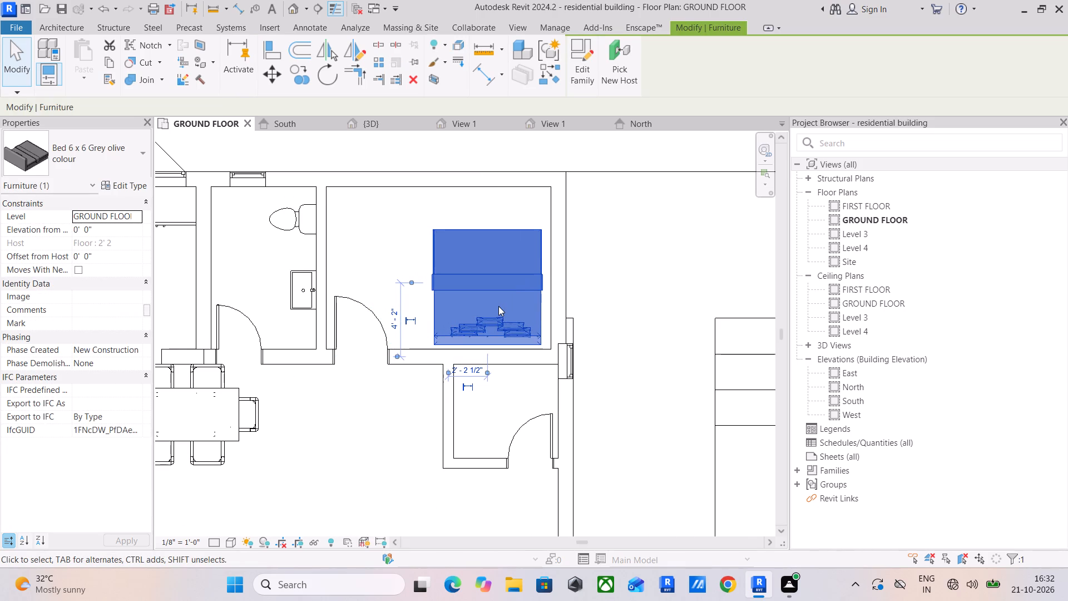
key("Up")
key("Right")
key("Down")
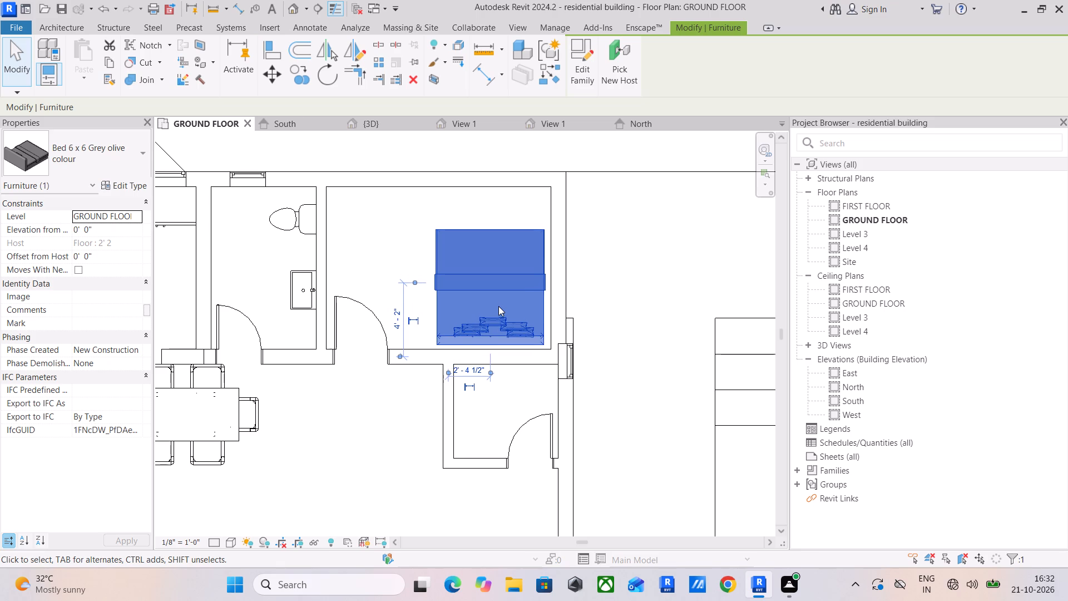
left_click(677, 232)
Close both View 1 views and the North view, saving the new table family over its existing file.
scroll(566, 311, "down", 1)
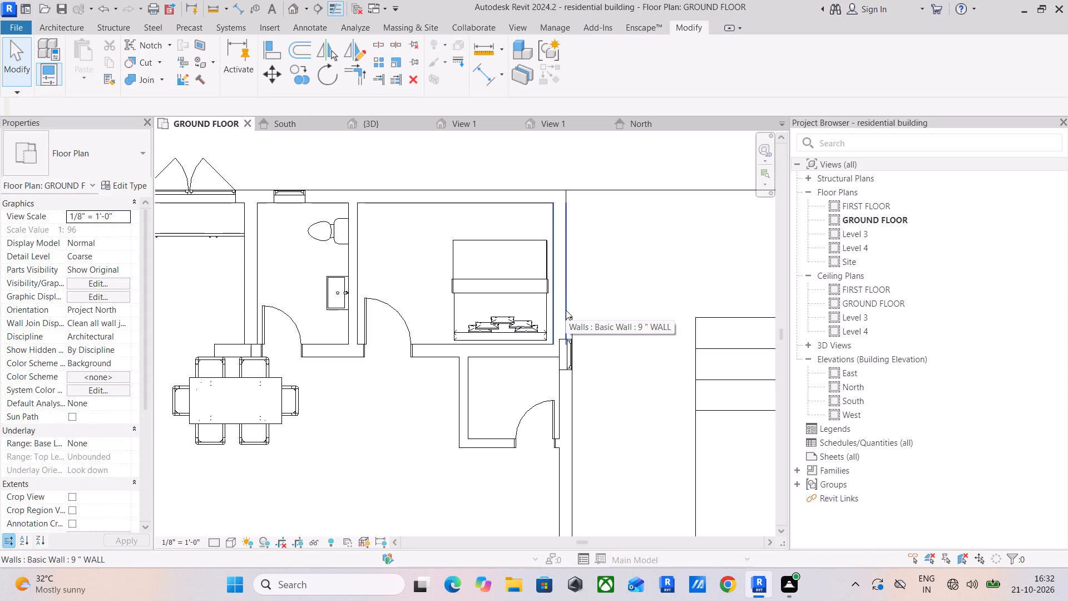
left_click(603, 126)
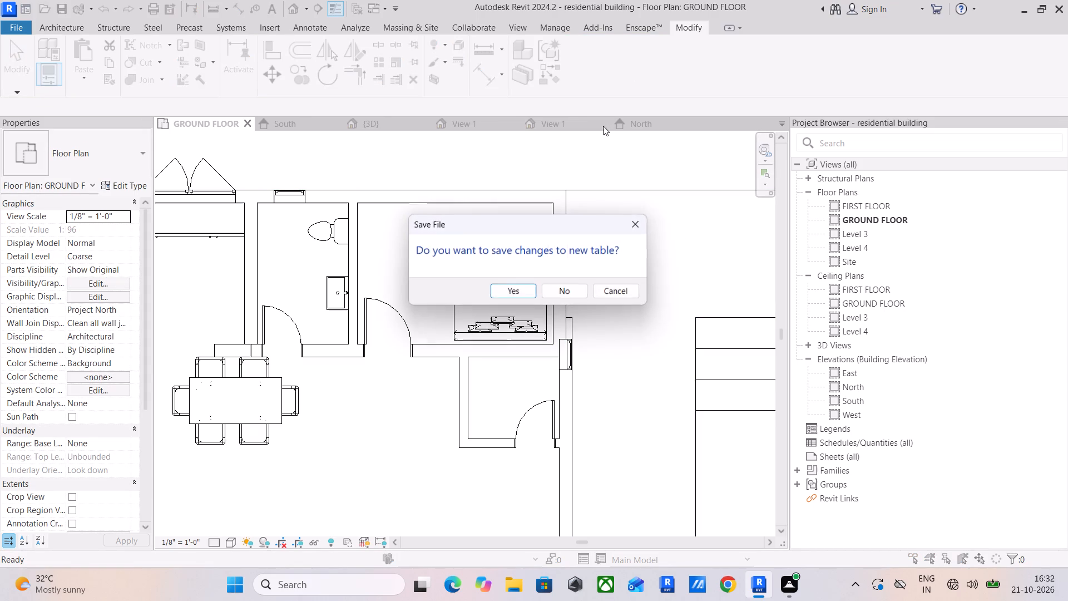
left_click(520, 294)
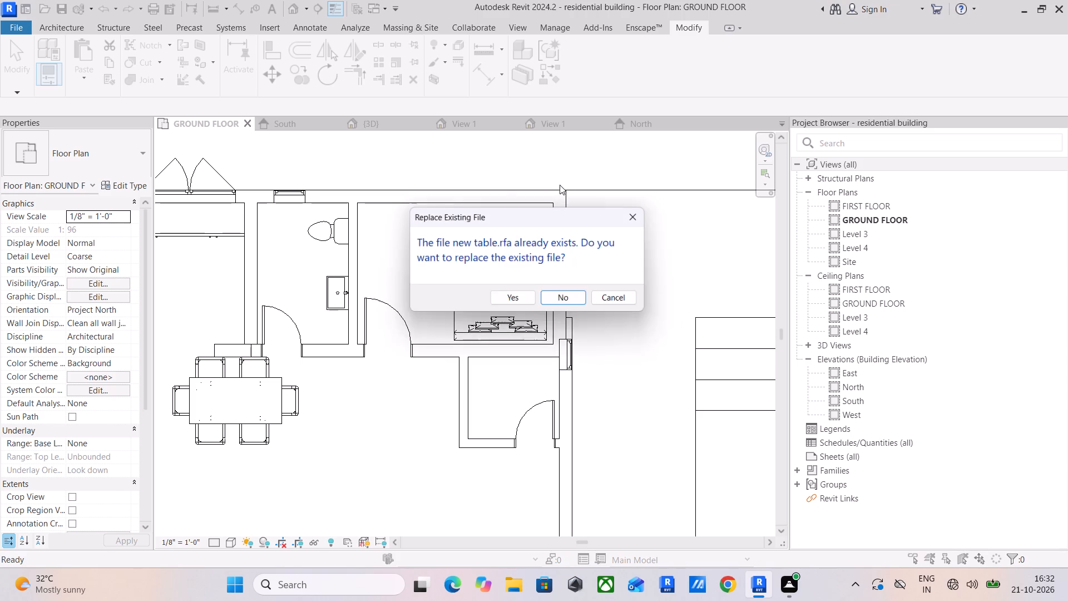
left_click(526, 306)
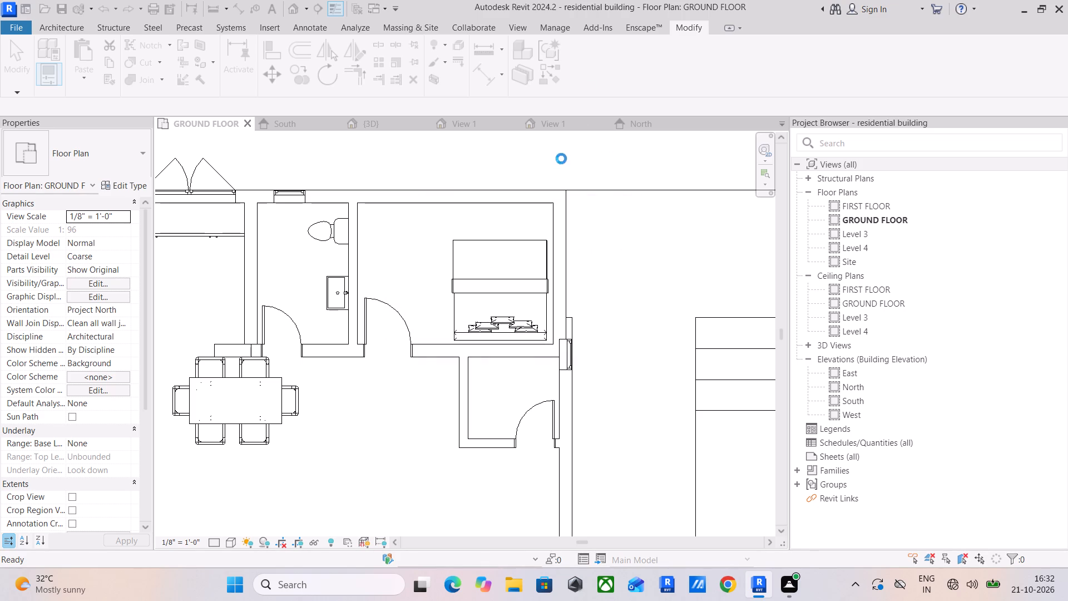
left_click(602, 122)
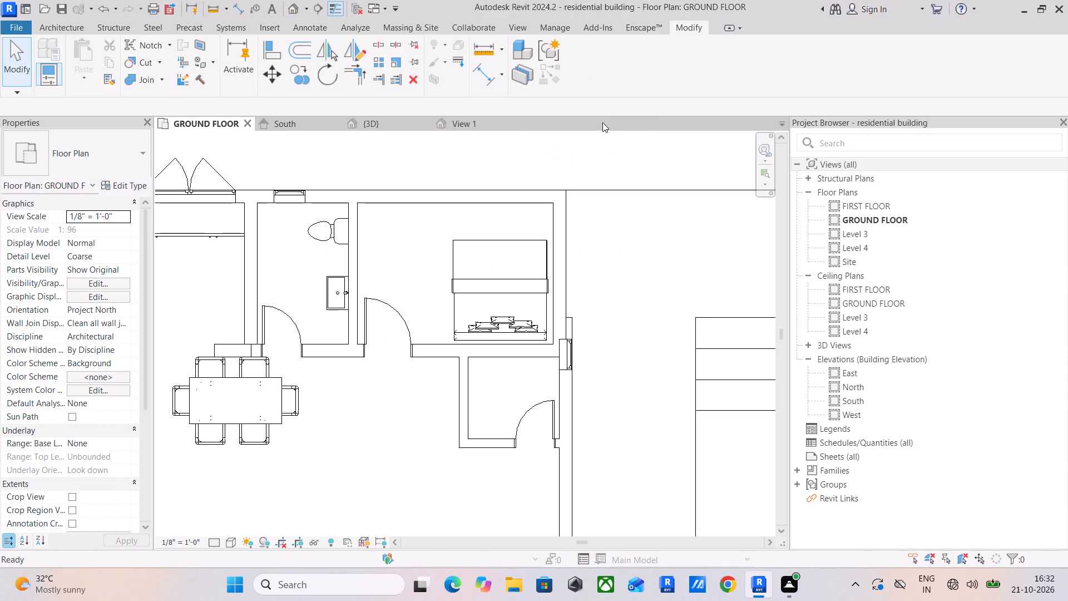
left_click(516, 124)
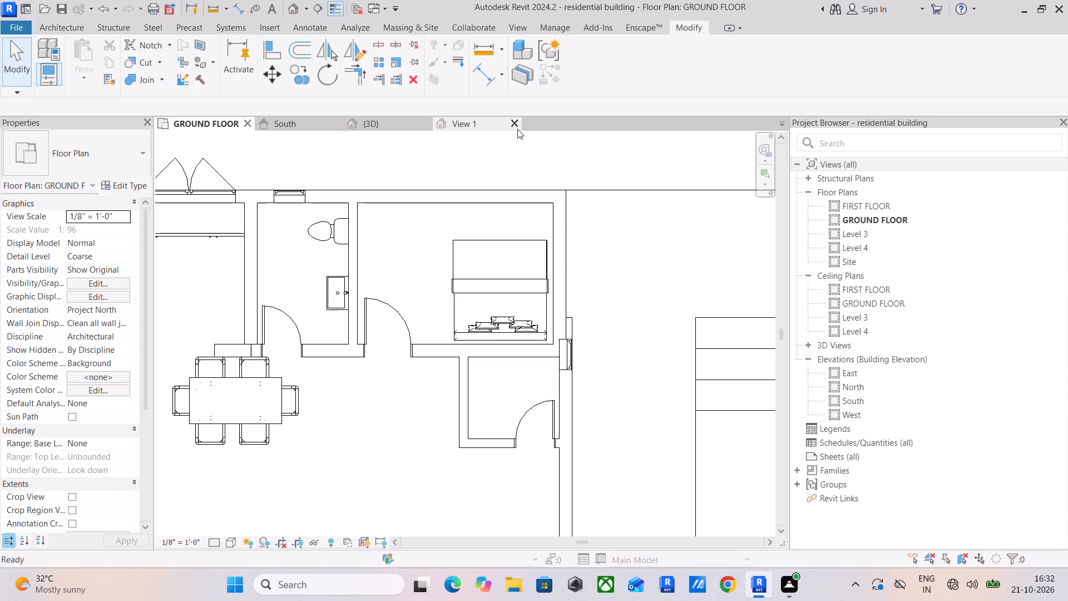
left_click(562, 307)
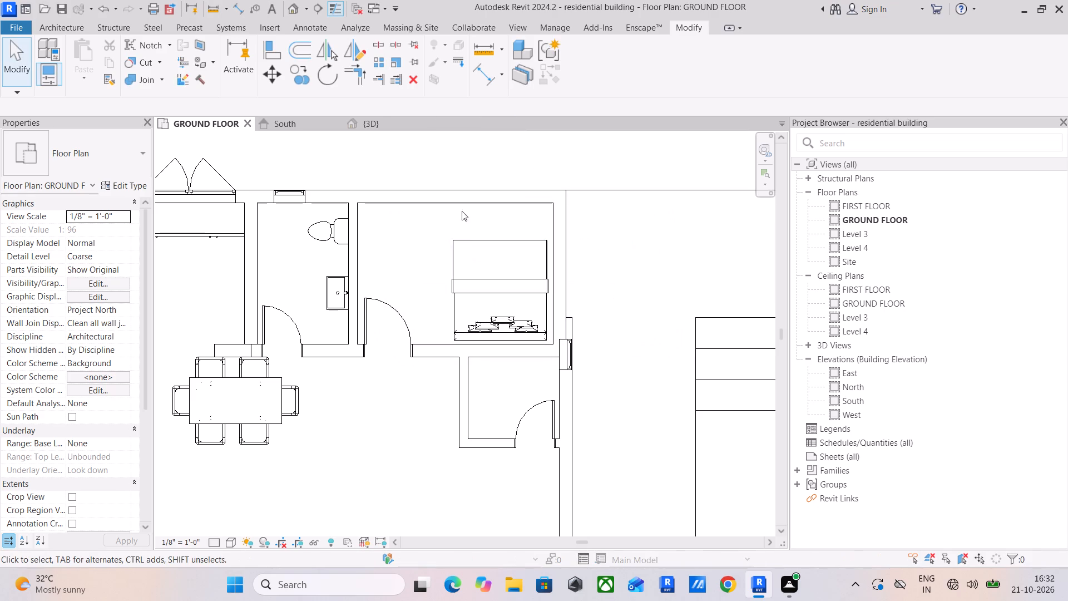
Examine the ground floor plan's room layout and furniture, from the rear bedroom and bathroom to the front bedroom, living and dining areas.
scroll(384, 144, "down", 2)
middle_click_drag(459, 219, 565, 252)
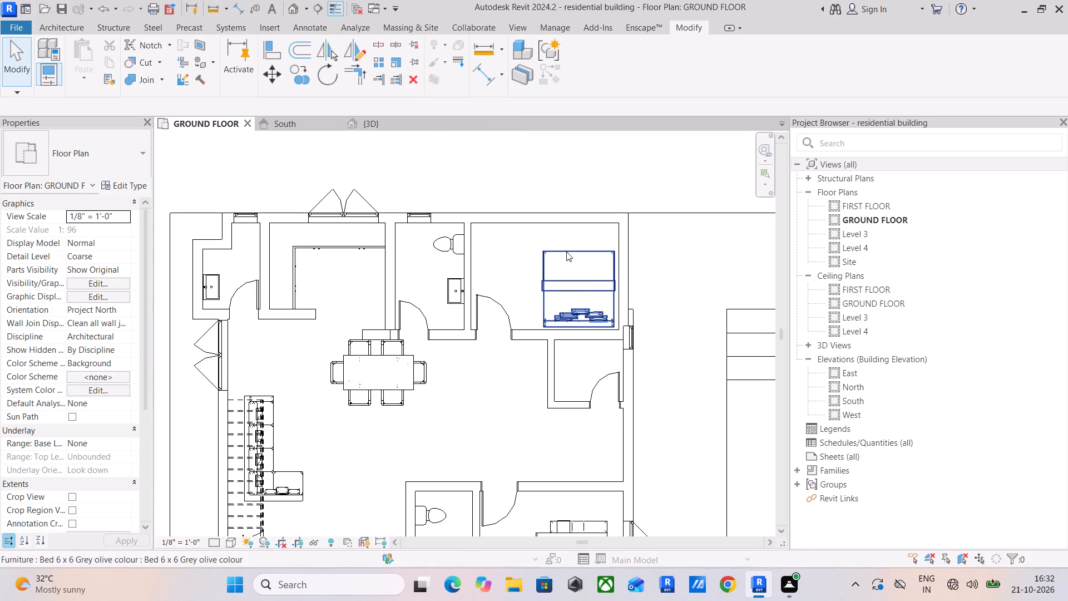
scroll(565, 288, "up", 3)
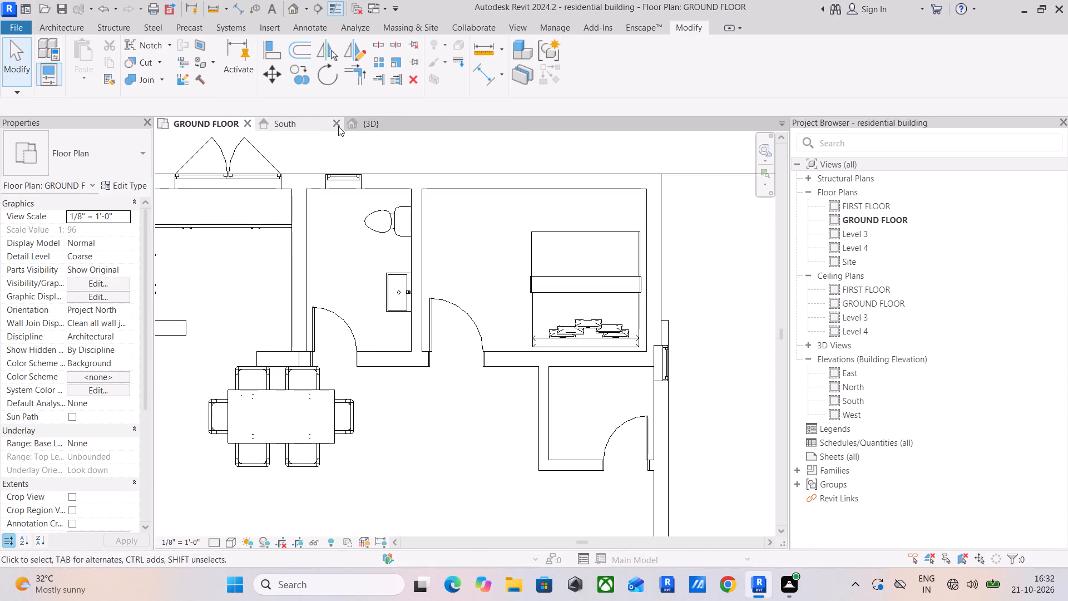
scroll(359, 206, "down", 3)
middle_click_drag(364, 213, 491, 221)
scroll(518, 262, "down", 3)
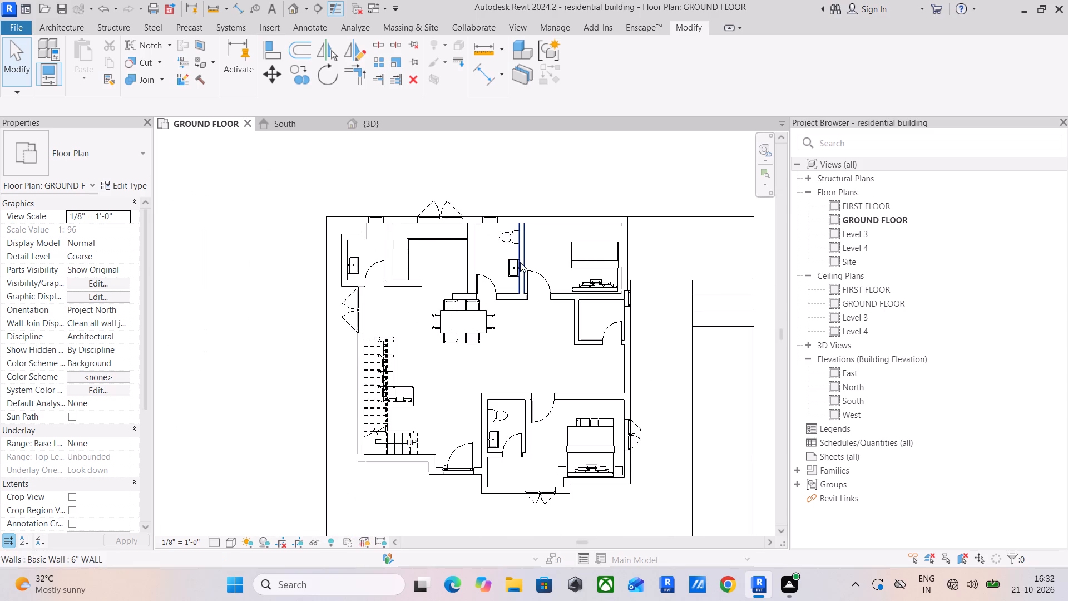
scroll(398, 240, "up", 4)
middle_click_drag(613, 253, 515, 254)
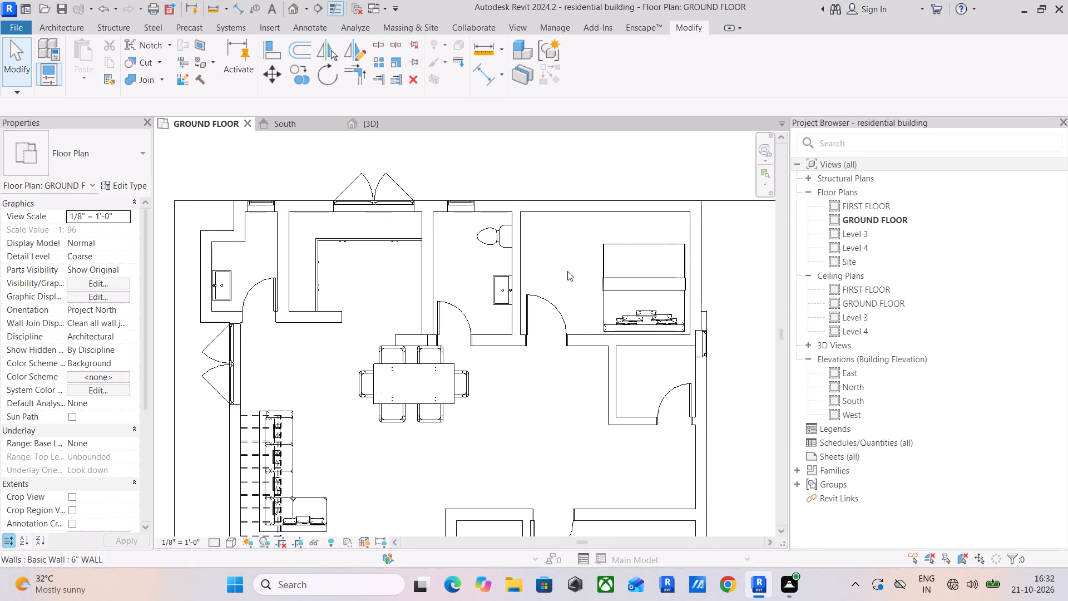
middle_click_drag(571, 268, 573, 254)
scroll(571, 268, "up", 1)
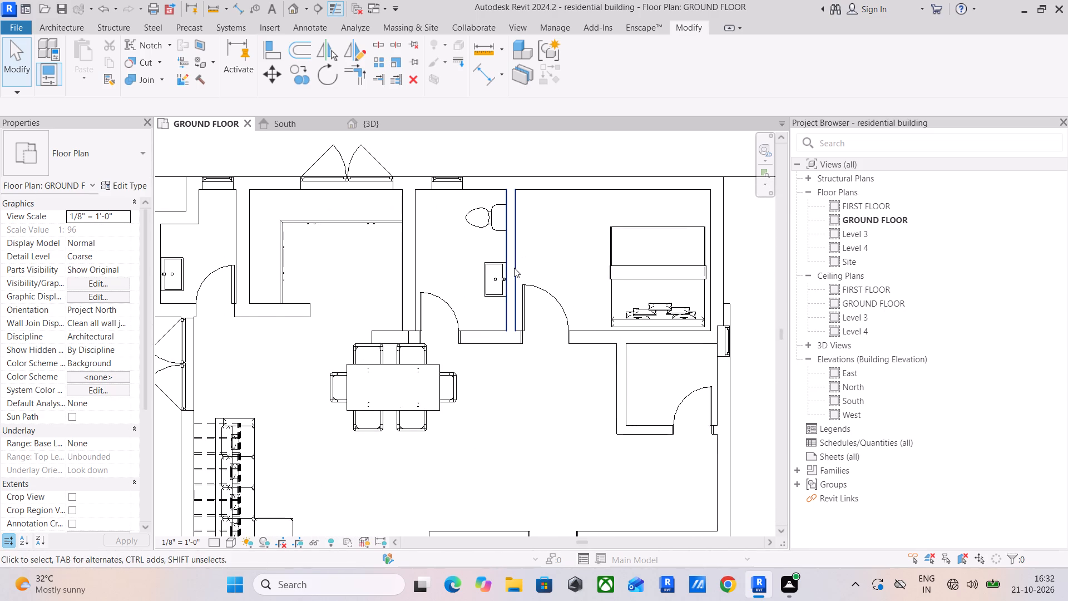
scroll(514, 268, "down", 1)
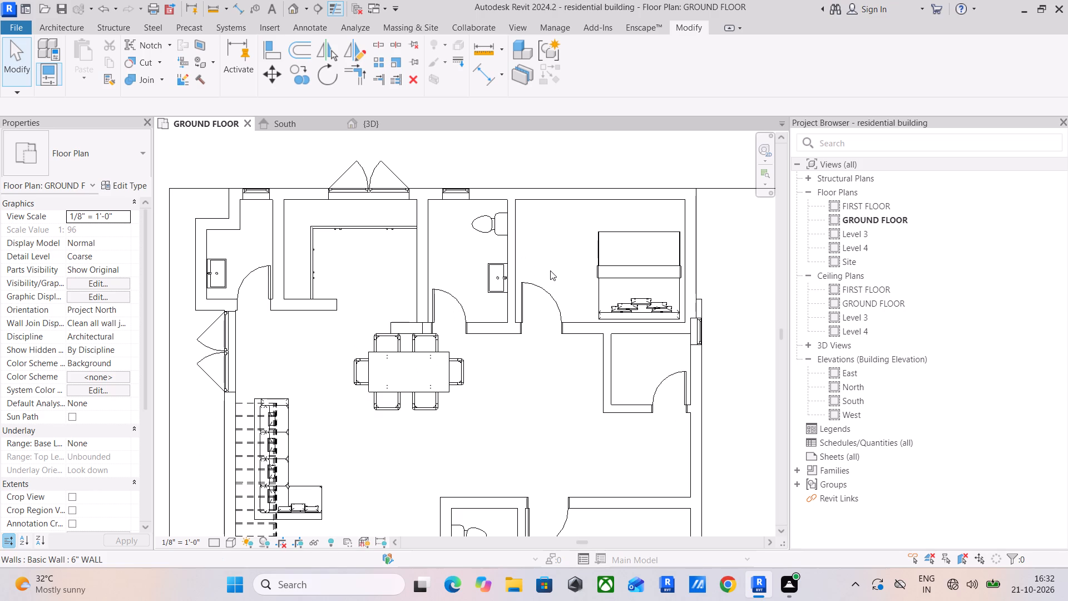
scroll(550, 270, "down", 3)
middle_click_drag(558, 274, 590, 199)
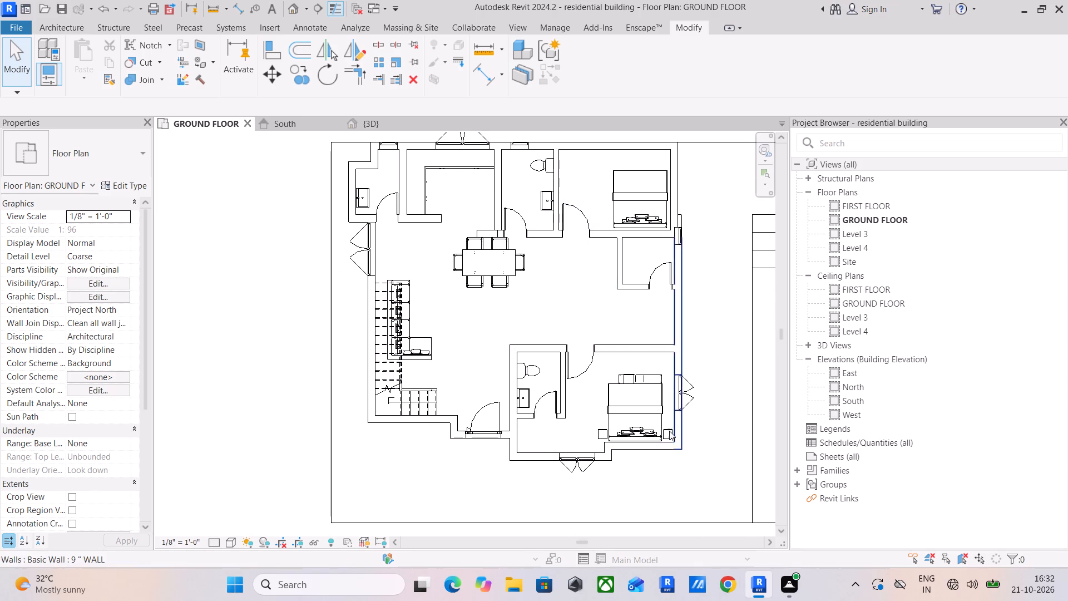
scroll(667, 430, "up", 5)
middle_click_drag(676, 390, 703, 358)
scroll(584, 371, "up", 4)
middle_click_drag(530, 393, 616, 364)
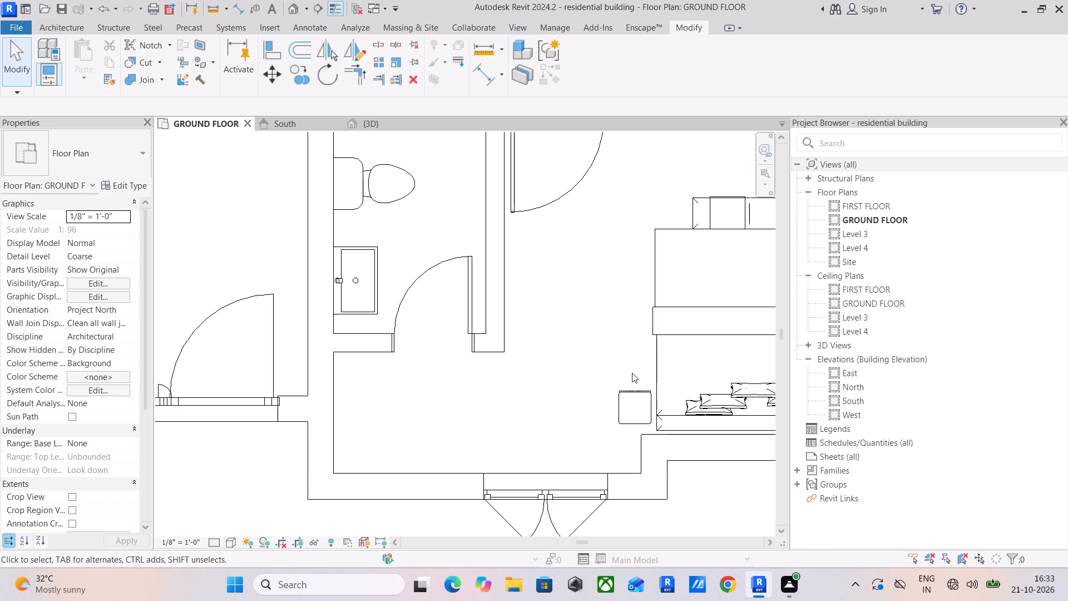
scroll(546, 385, "down", 2)
middle_click_drag(542, 385, 447, 370)
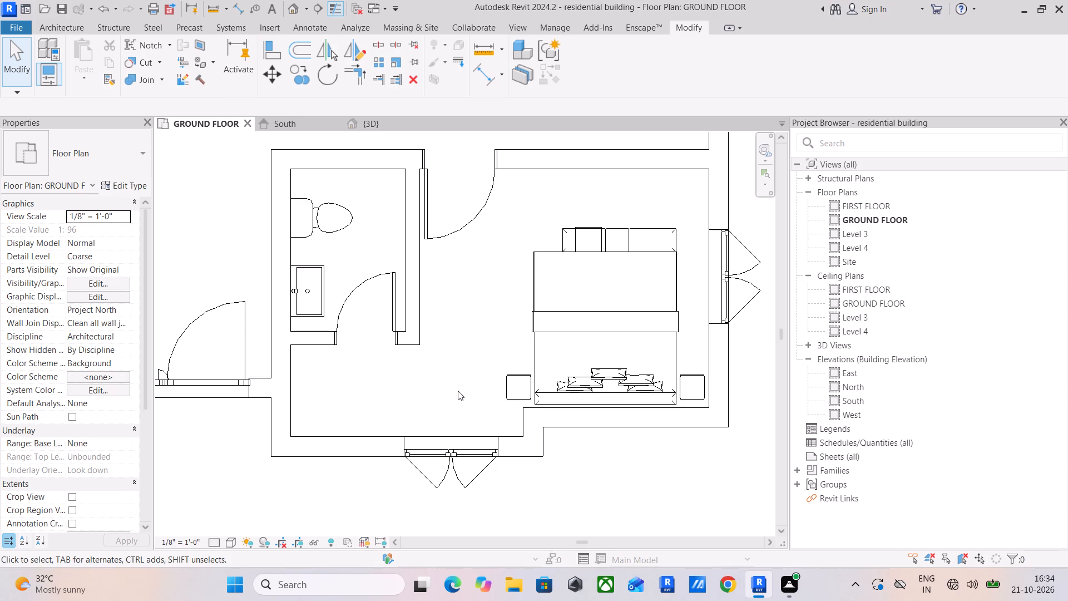
scroll(467, 388, "down", 3)
middle_click_drag(467, 388, 512, 415)
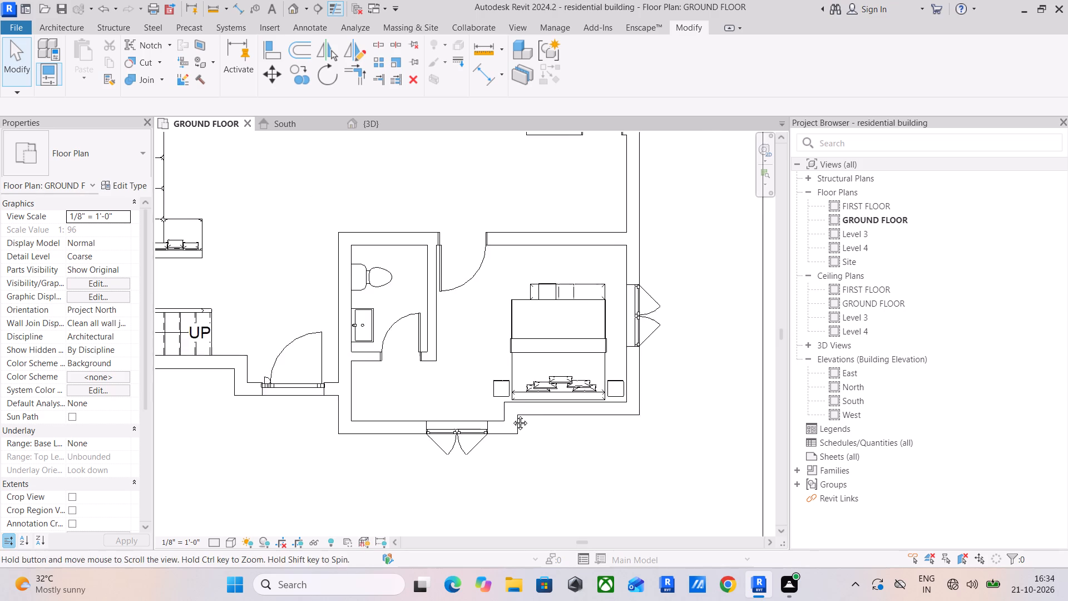
middle_click_drag(512, 415, 629, 459)
middle_click_drag(536, 392, 555, 432)
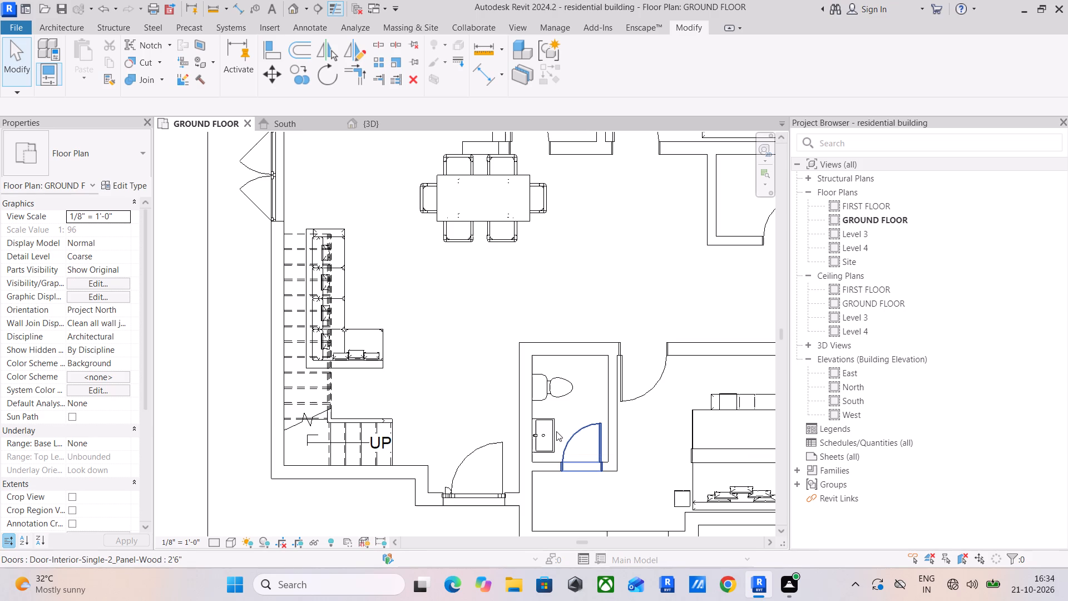
scroll(568, 383, "down", 2)
middle_click_drag(557, 393, 438, 437)
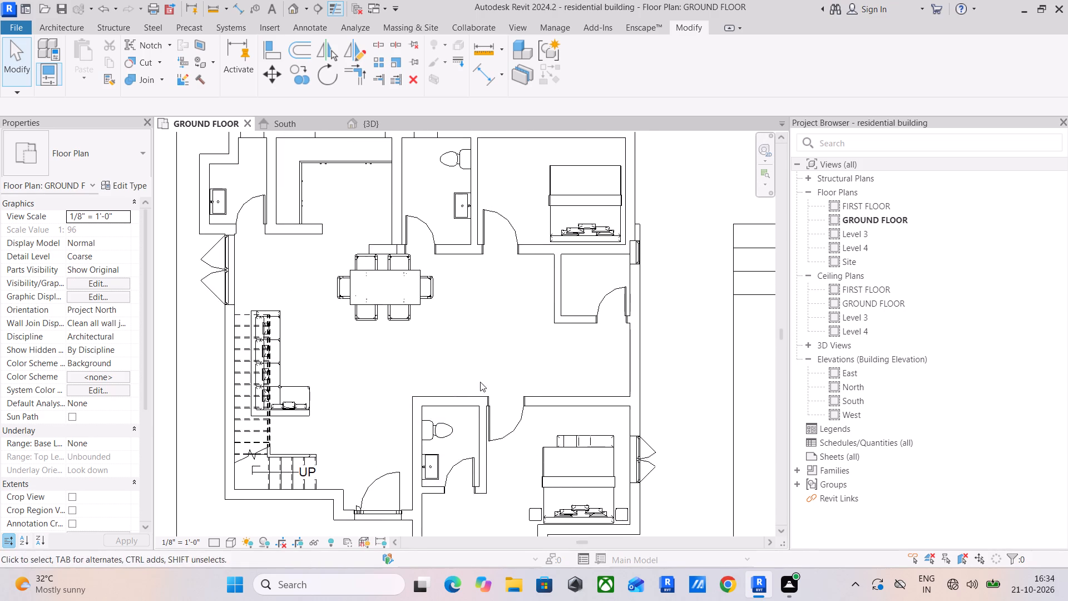
middle_click_drag(470, 398, 471, 482)
middle_click_drag(441, 396, 544, 408)
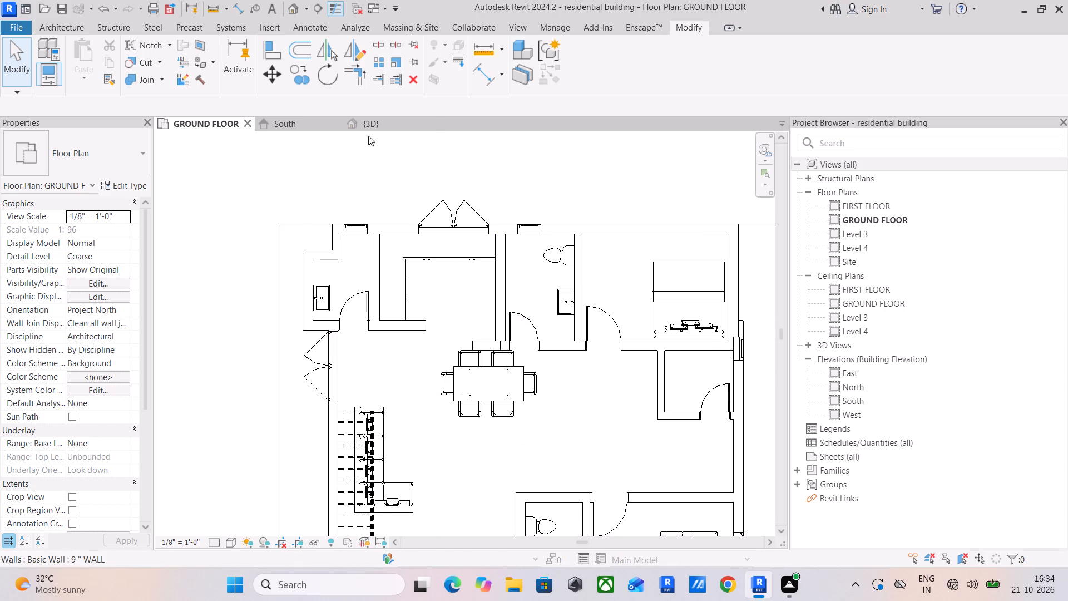
Open the {3D} view and examine the furnished ground floor layout from above.
left_click(372, 120)
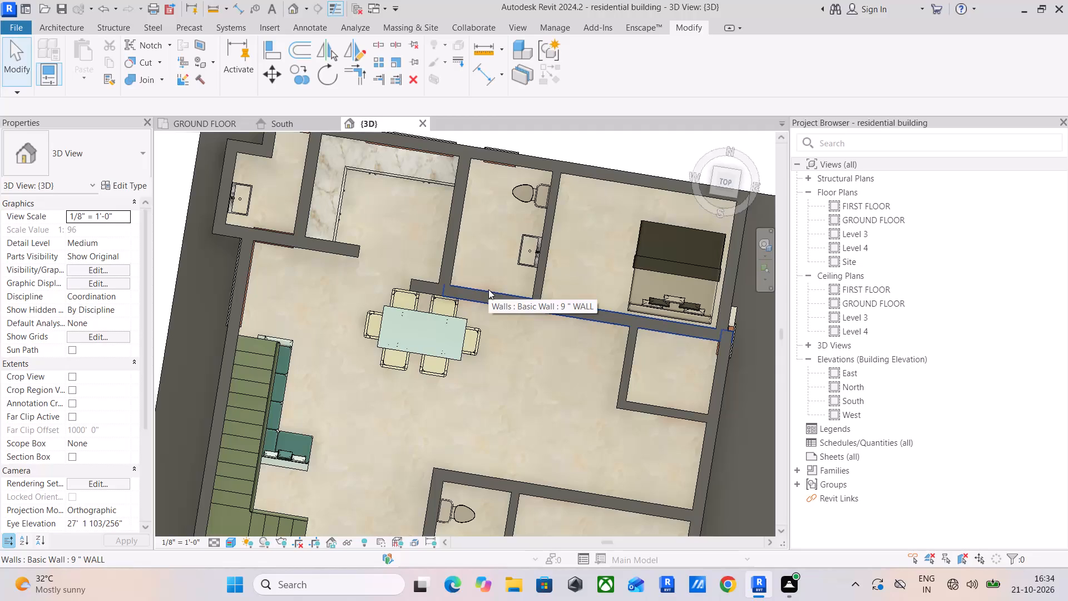
scroll(502, 301, "down", 1)
middle_click_drag(502, 301, 589, 294)
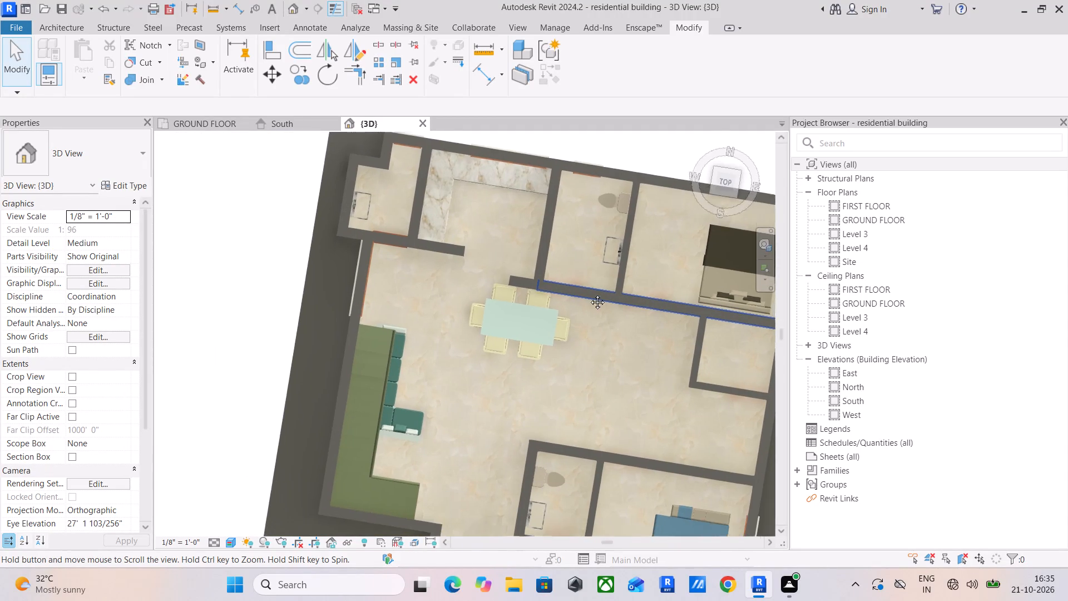
middle_click_drag(589, 294, 551, 213)
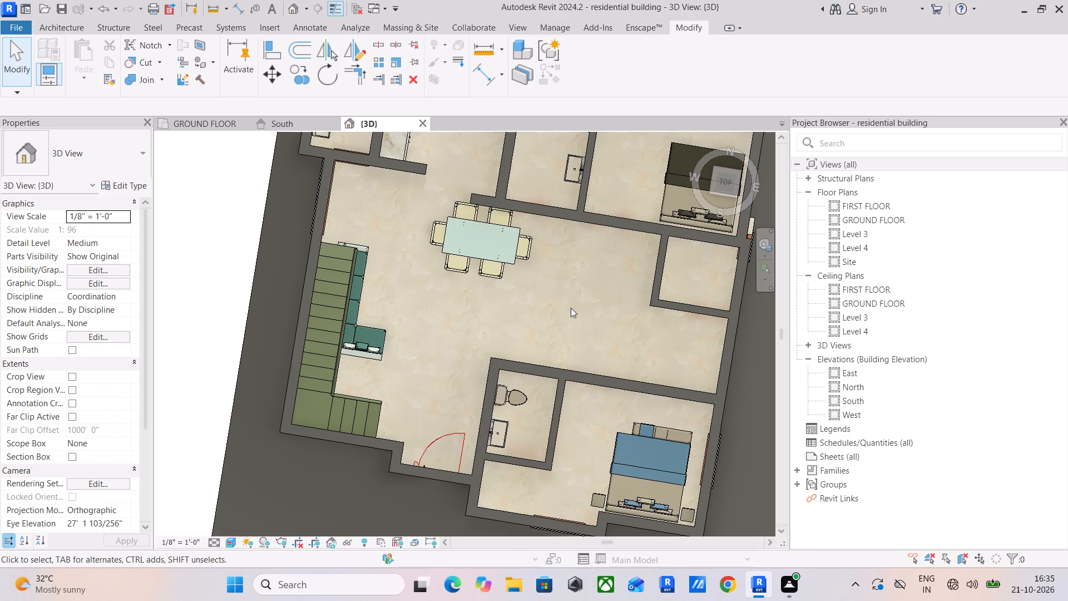
scroll(571, 308, "down", 2)
middle_click_drag(571, 311, 588, 324)
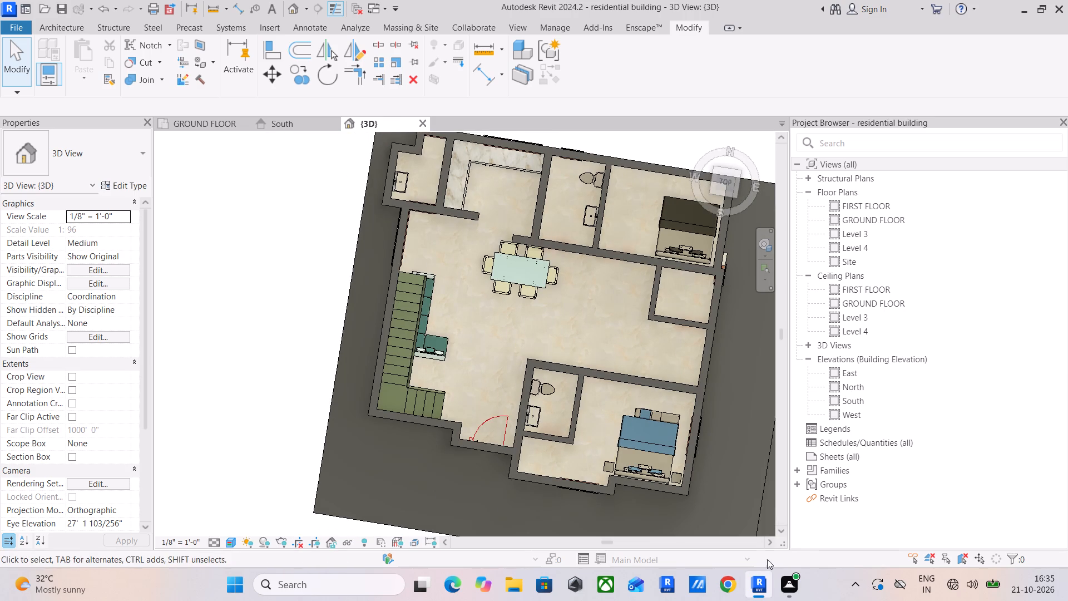
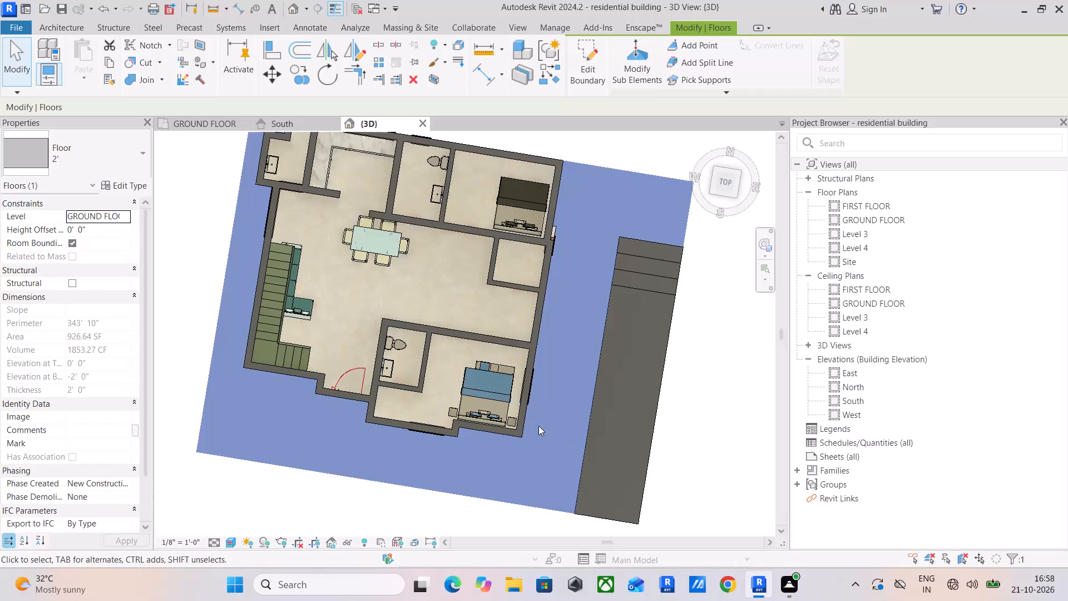
Examine the selected outer floor around the house in 3D, from the front entrance and from above.
middle_click_drag(531, 433, 575, 322, "shift")
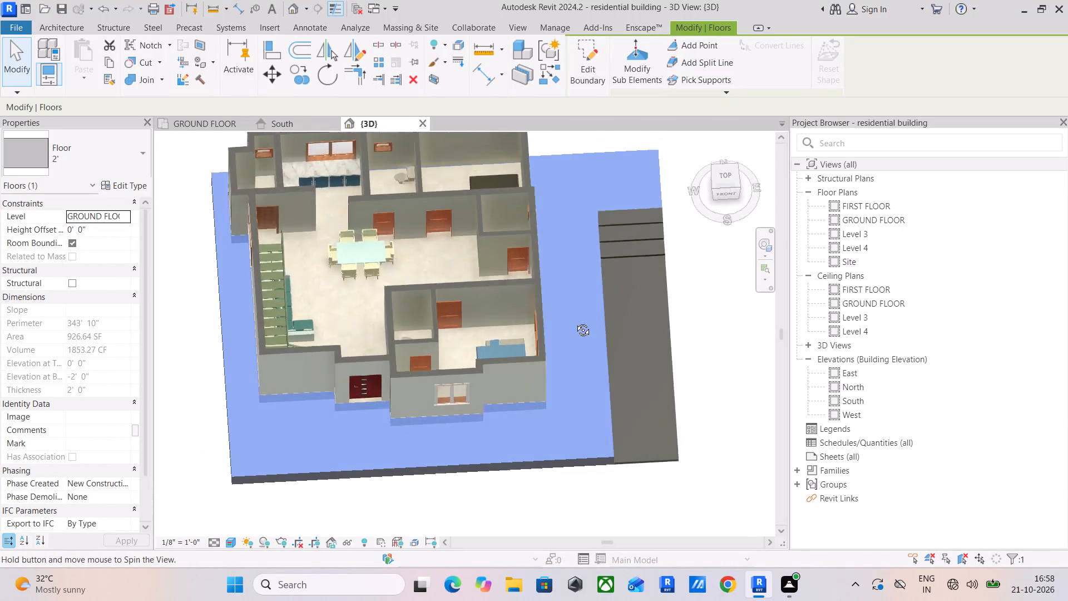
middle_click_drag(575, 322, 585, 313, "shift")
middle_click_drag(532, 422, 571, 405)
scroll(434, 397, "up", 3)
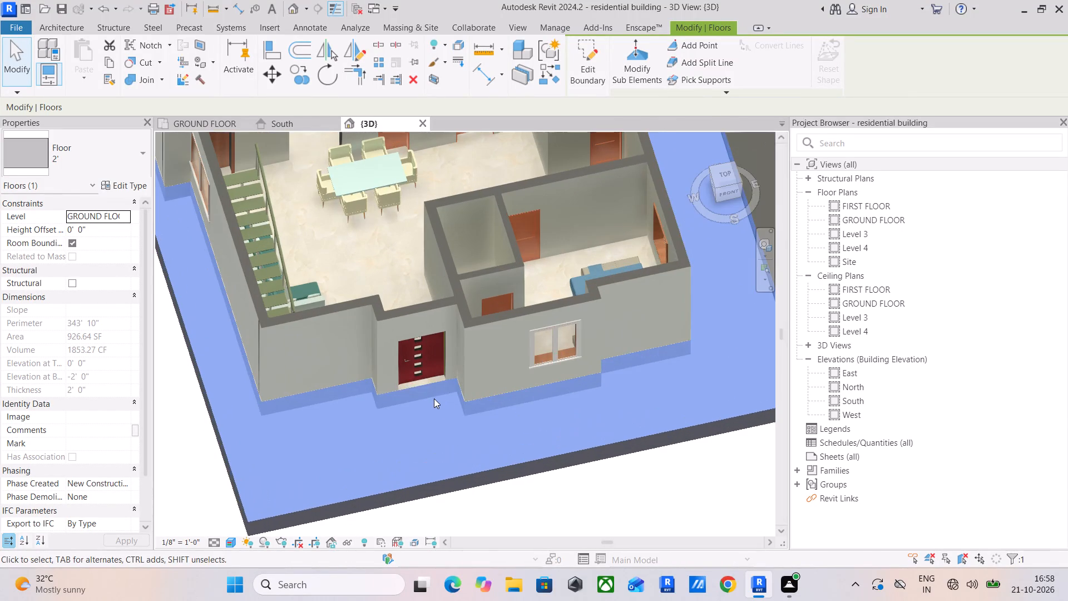
middle_click_drag(434, 398, 492, 411)
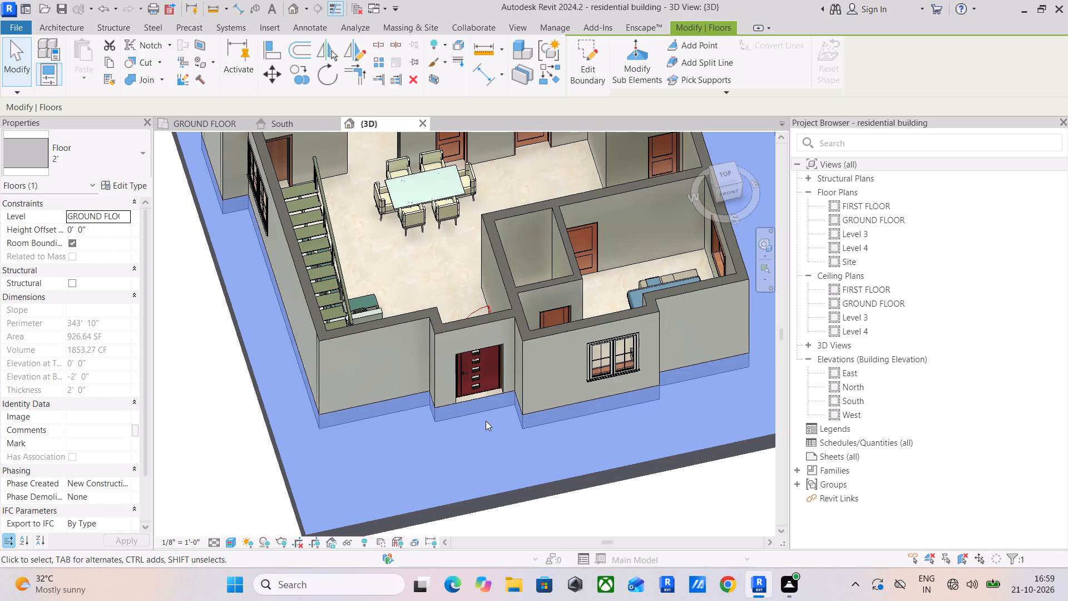
middle_click_drag(462, 458, 526, 431)
left_click(729, 170)
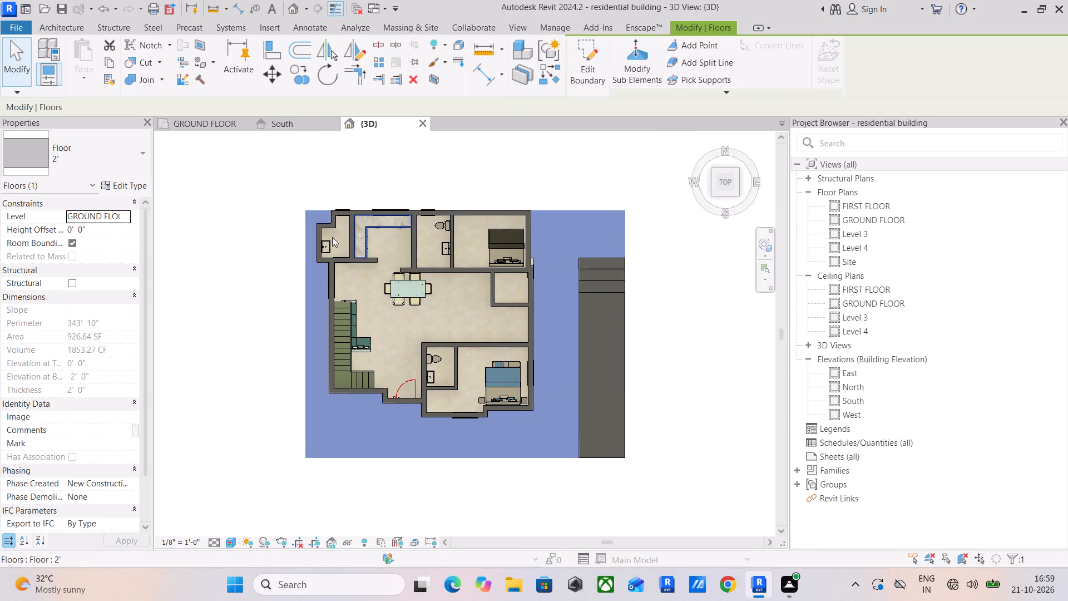
scroll(125, 242, "up", 3)
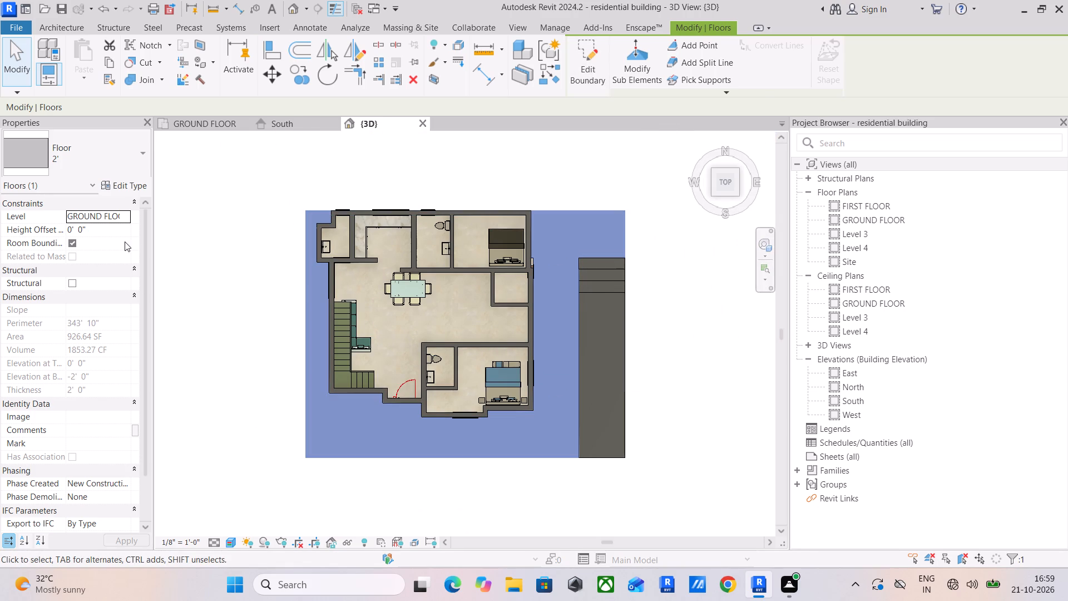
scroll(125, 242, "down", 4)
scroll(226, 437, "up", 5)
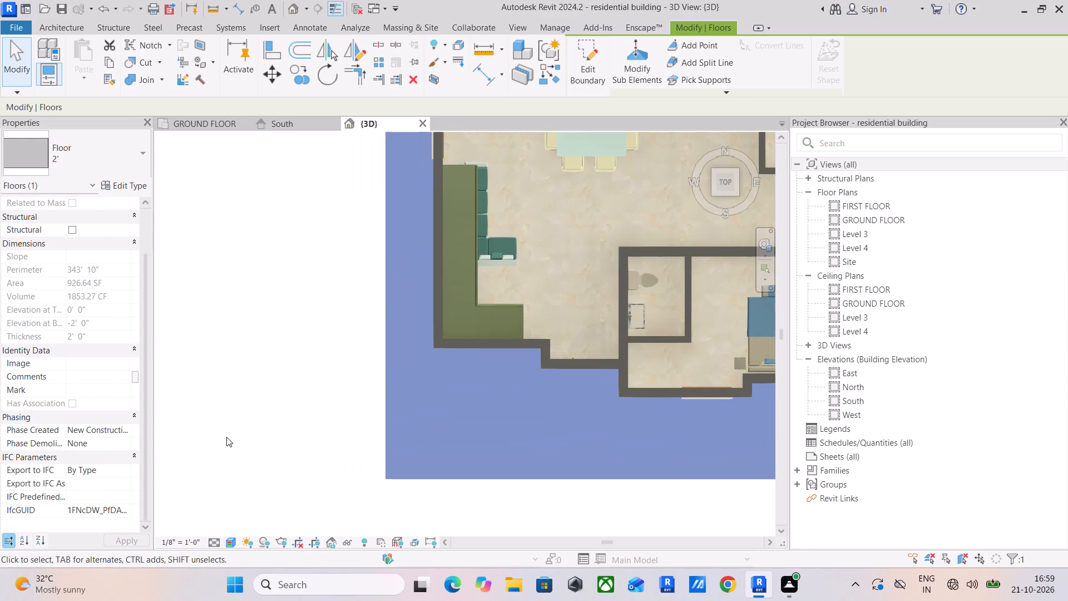
scroll(226, 437, "down", 6)
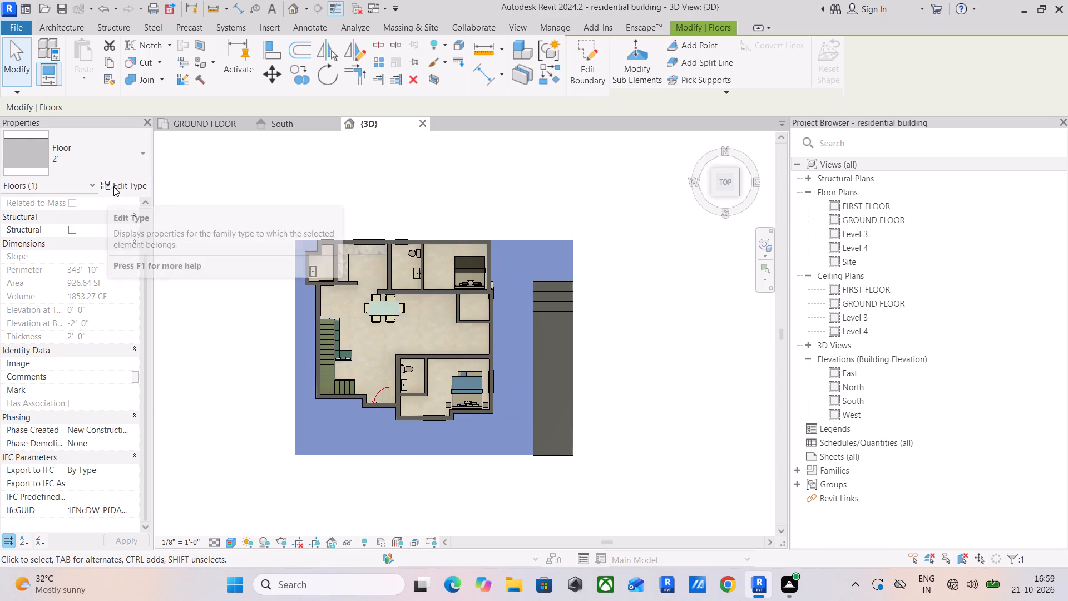
Open the structure of the 2' floor type and create a new material for its Structure [1] layer.
left_click(113, 186)
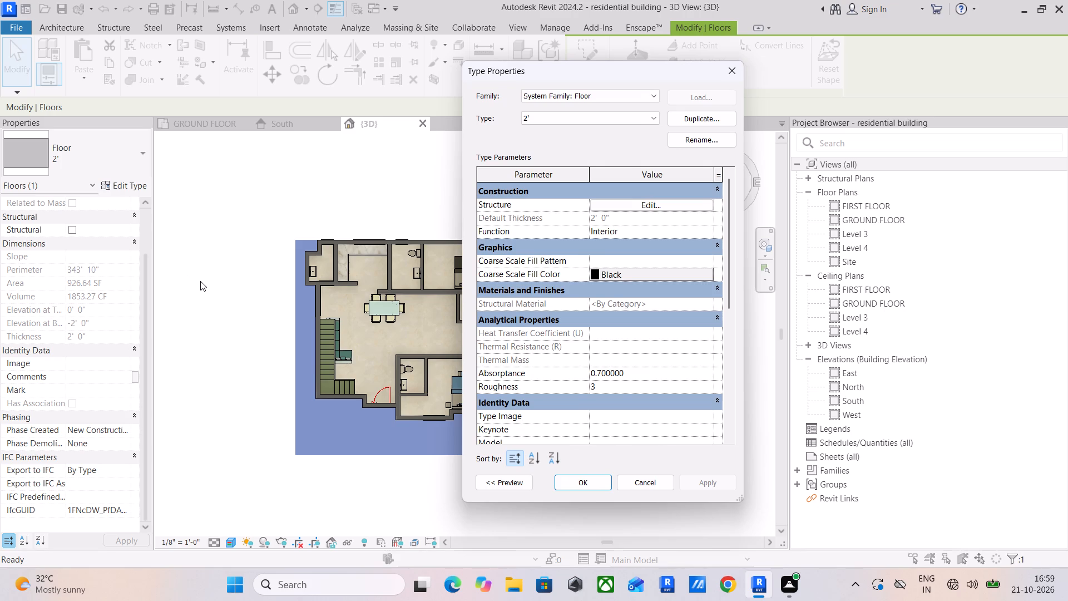
left_click(632, 200)
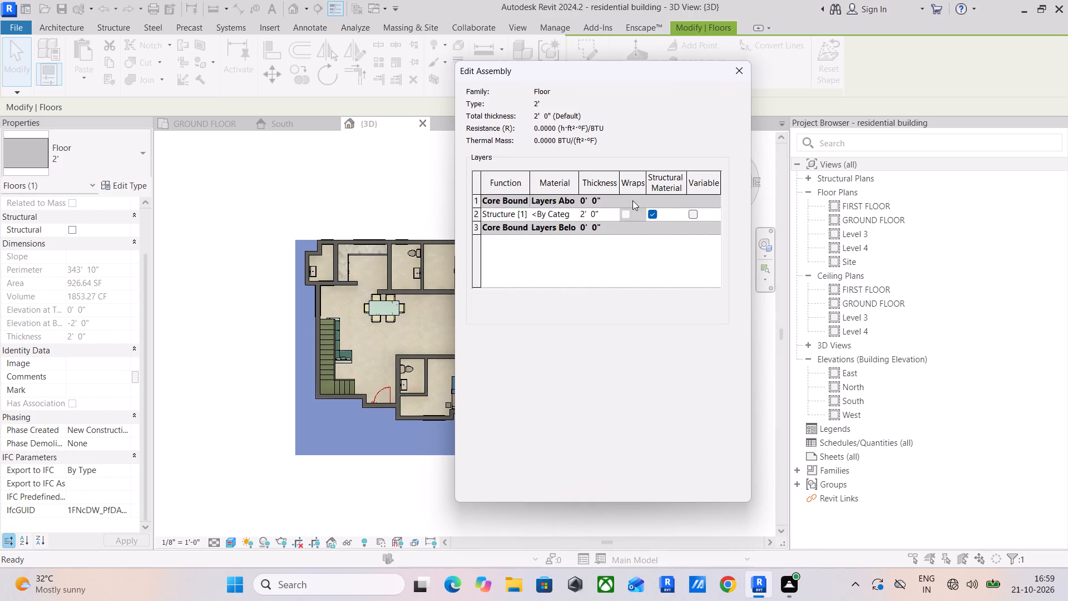
left_click(575, 213)
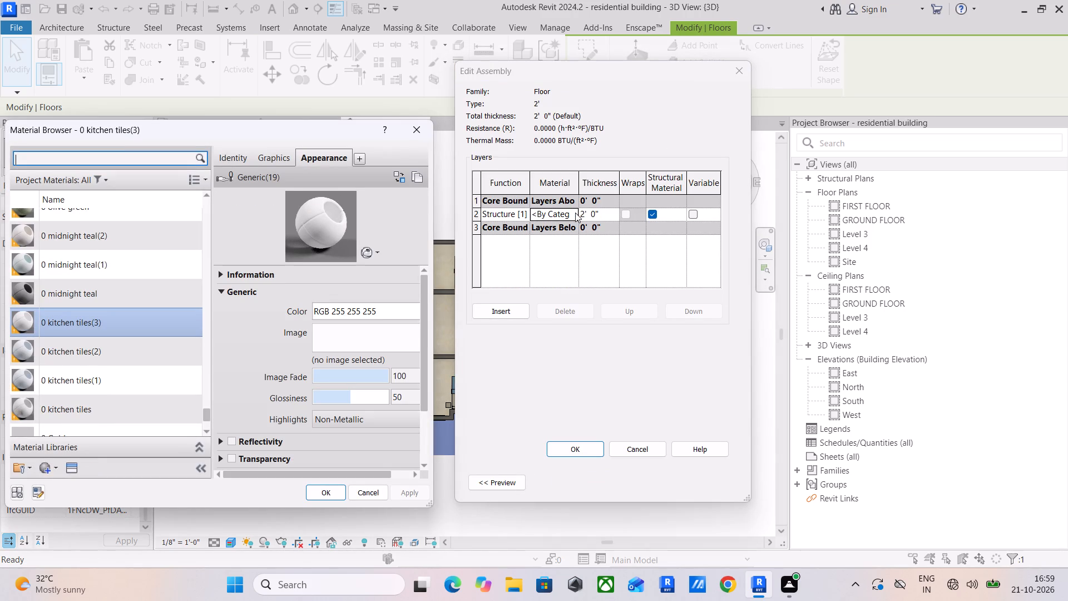
left_click(41, 470)
left_click(76, 491)
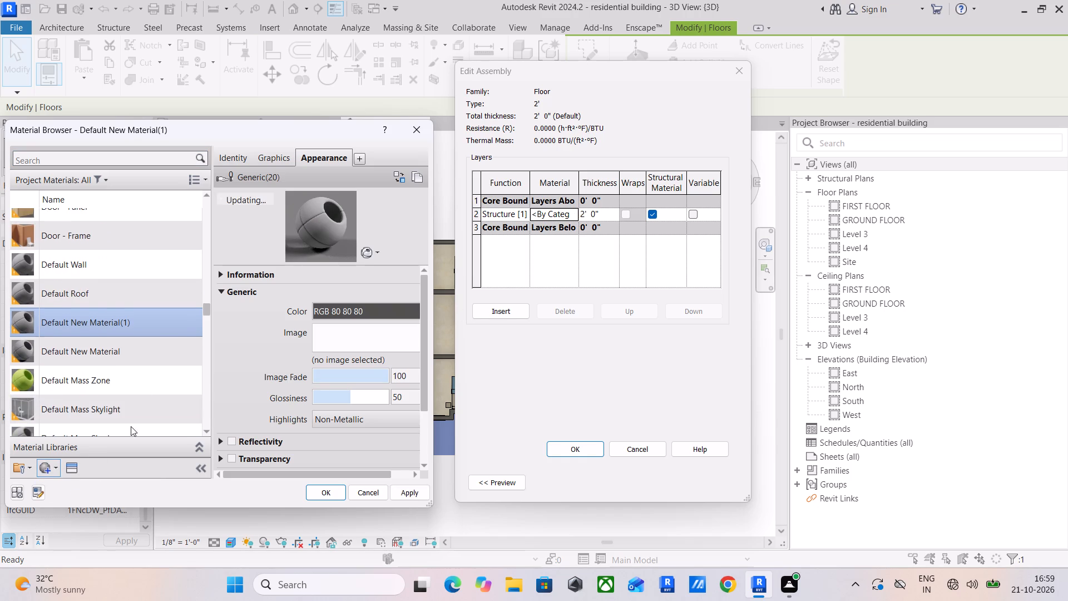
Load the foot path.jpg picture as the appearance image of the new material.
left_click(358, 337)
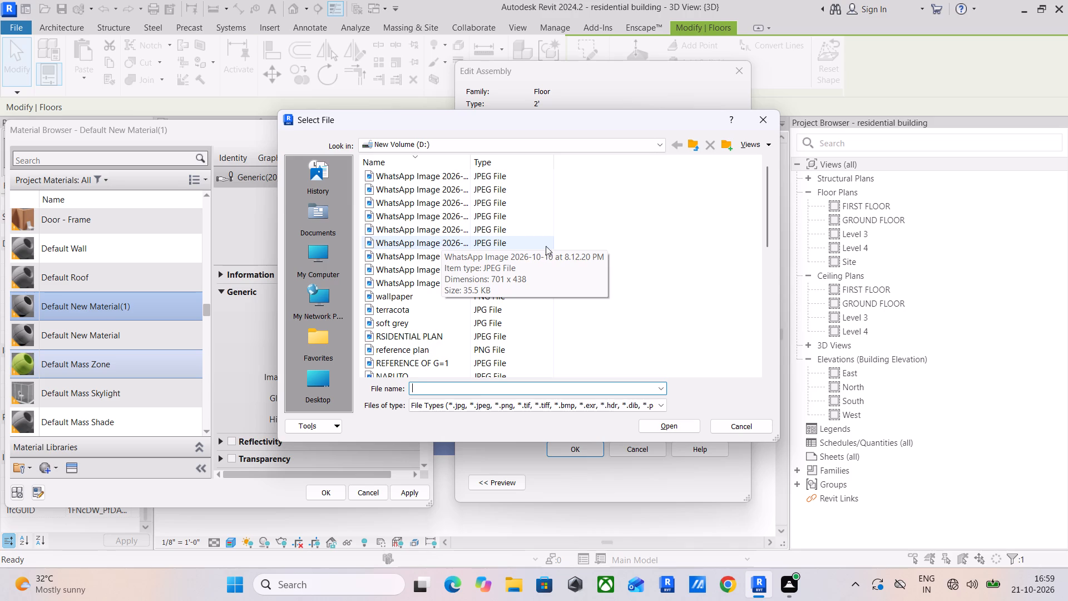
scroll(466, 295, "up", 8, "ctrl")
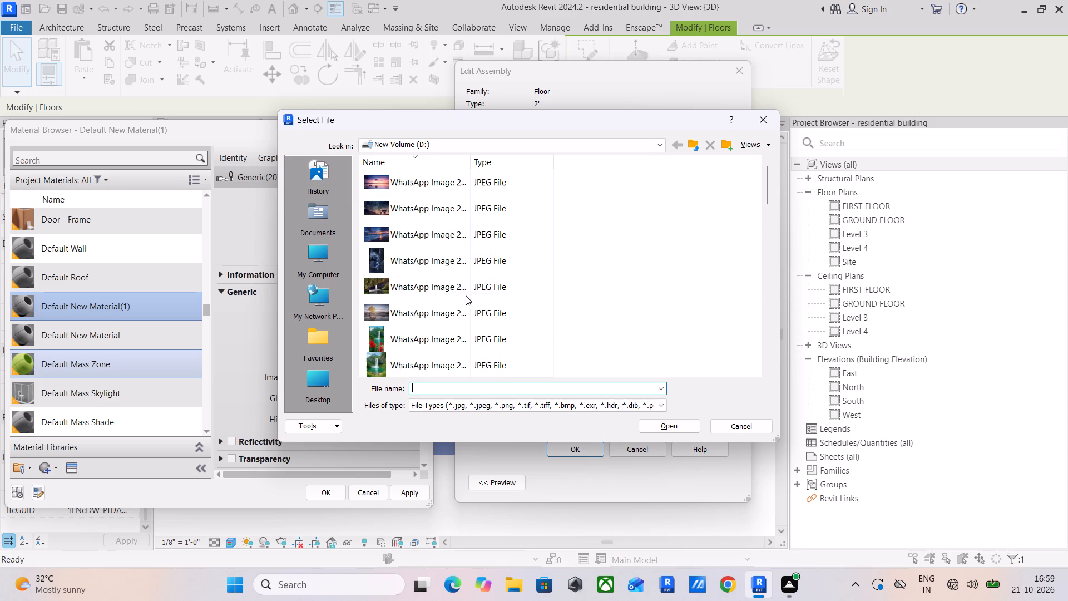
scroll(466, 294, "down", 4)
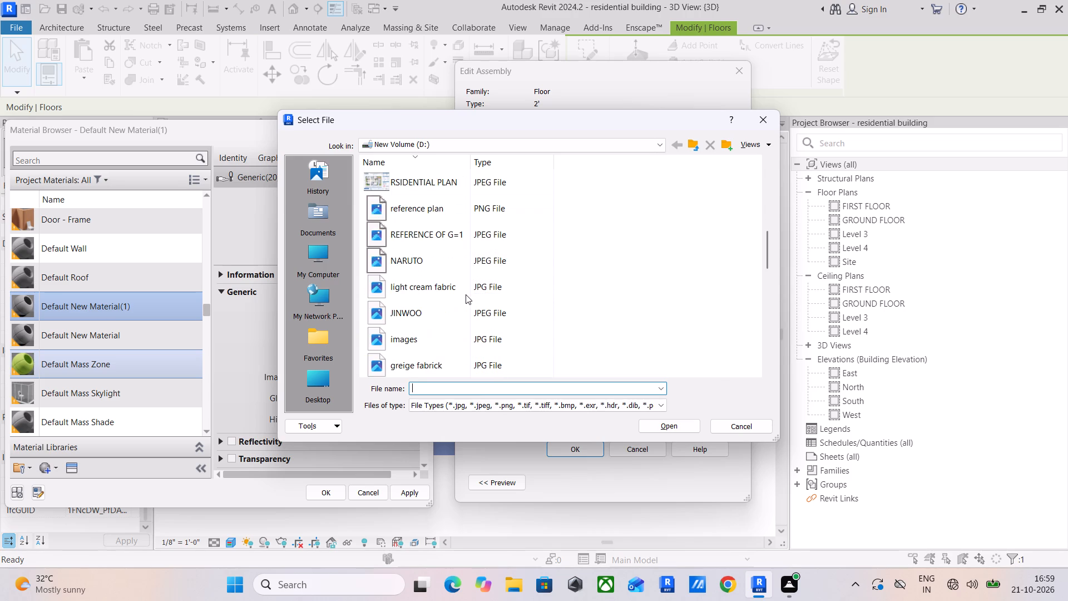
scroll(466, 294, "down", 1)
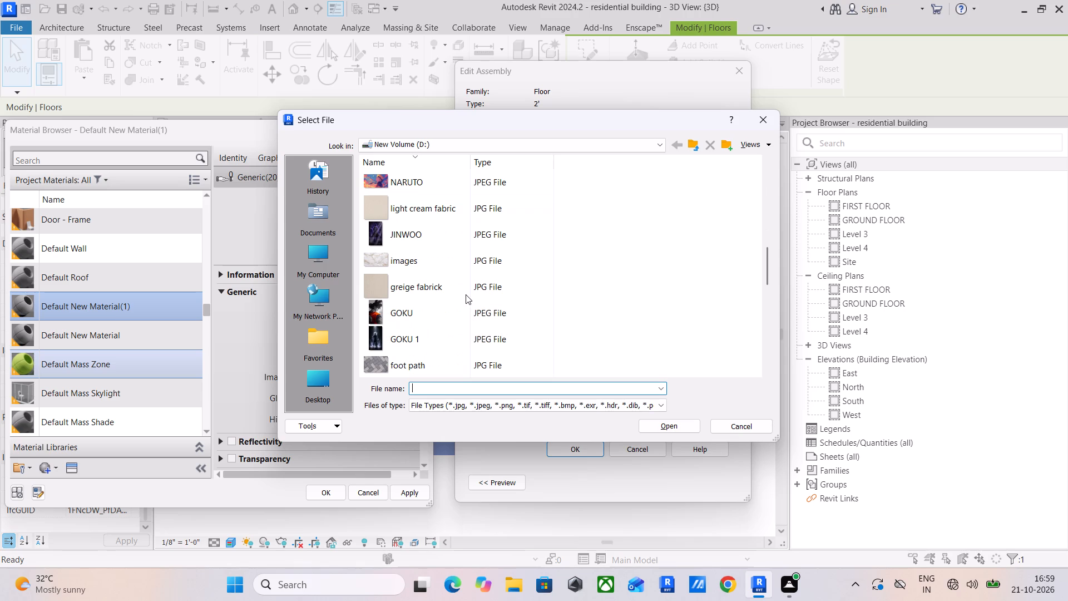
left_click(415, 364)
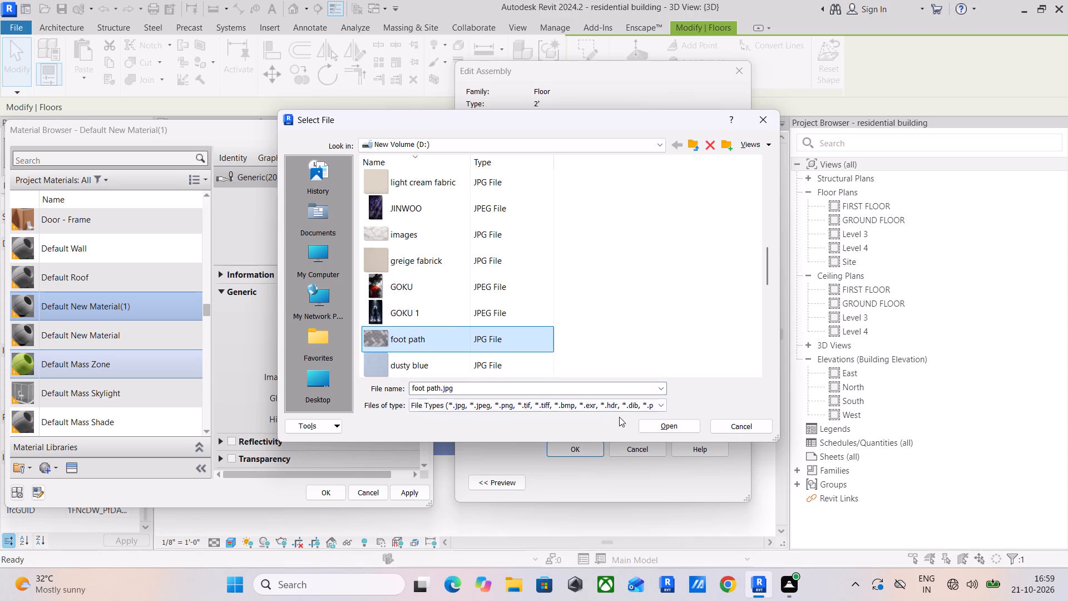
left_click(670, 429)
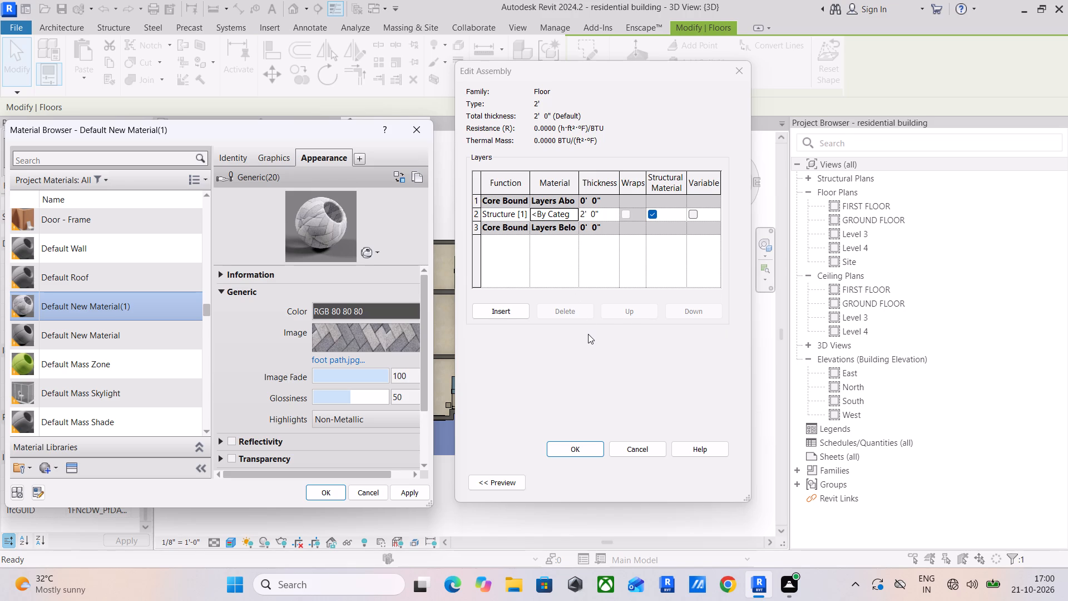
Assign the new footpath material to the 2' floor's structure layer, apply the type changes and deselect the floor.
left_click(574, 211)
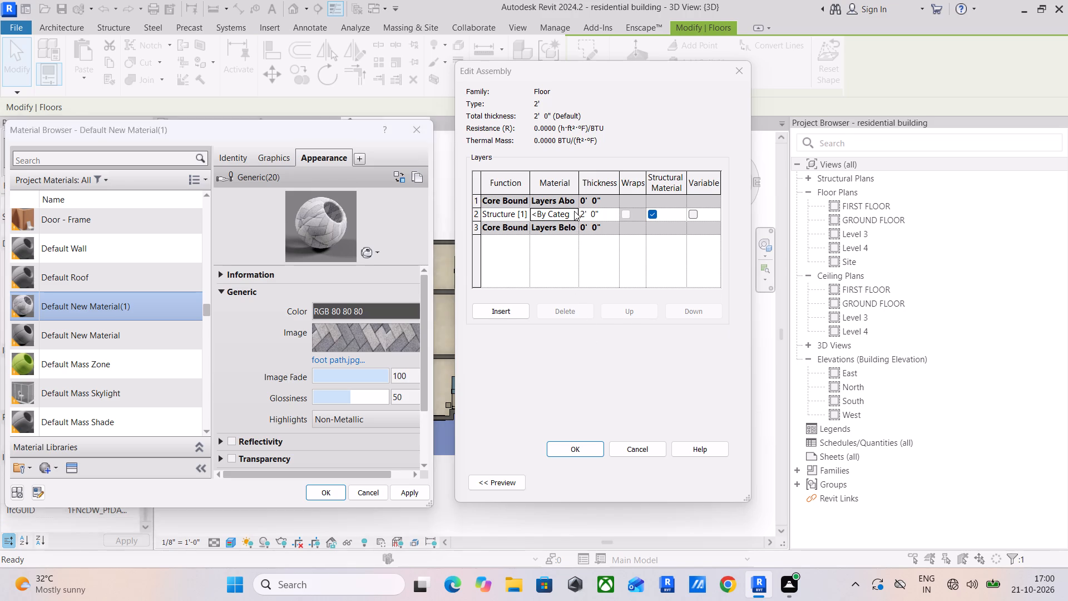
left_click(332, 493)
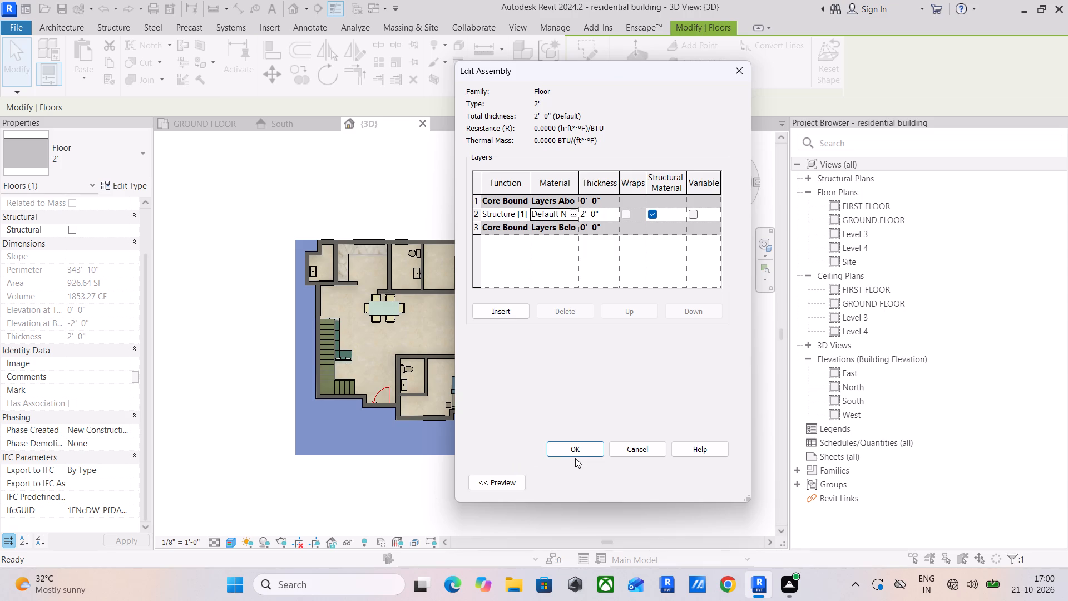
left_click(575, 458)
left_click(593, 446)
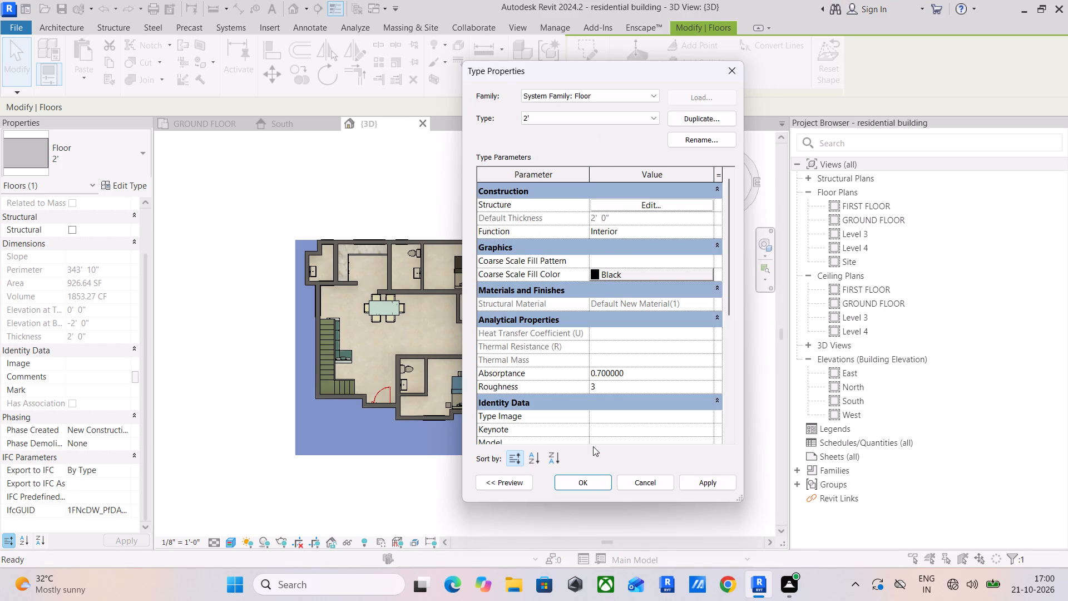
left_click(712, 480)
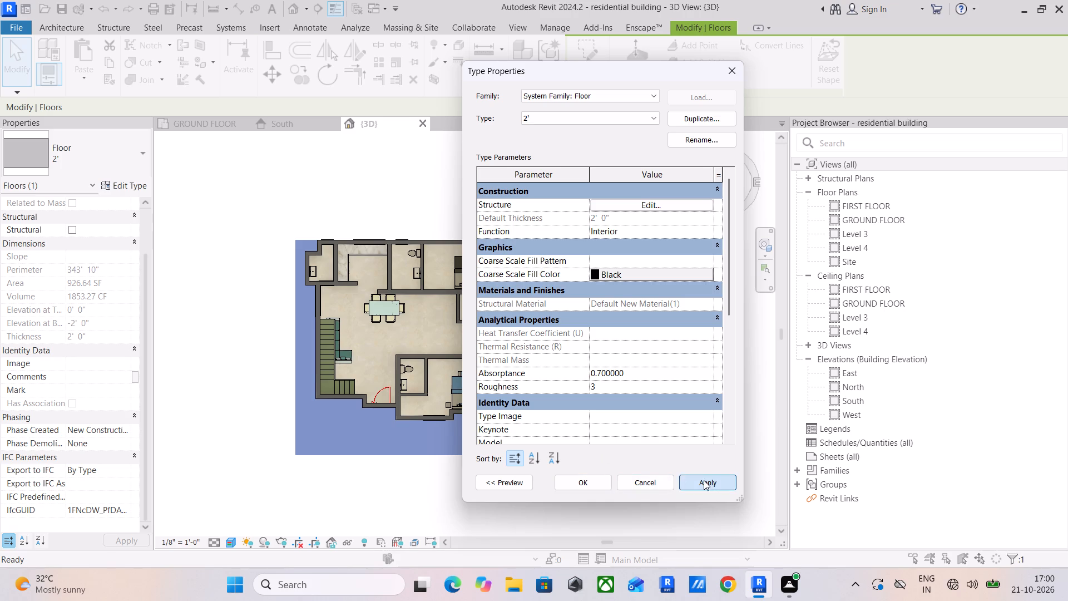
left_click(581, 485)
left_click(506, 499)
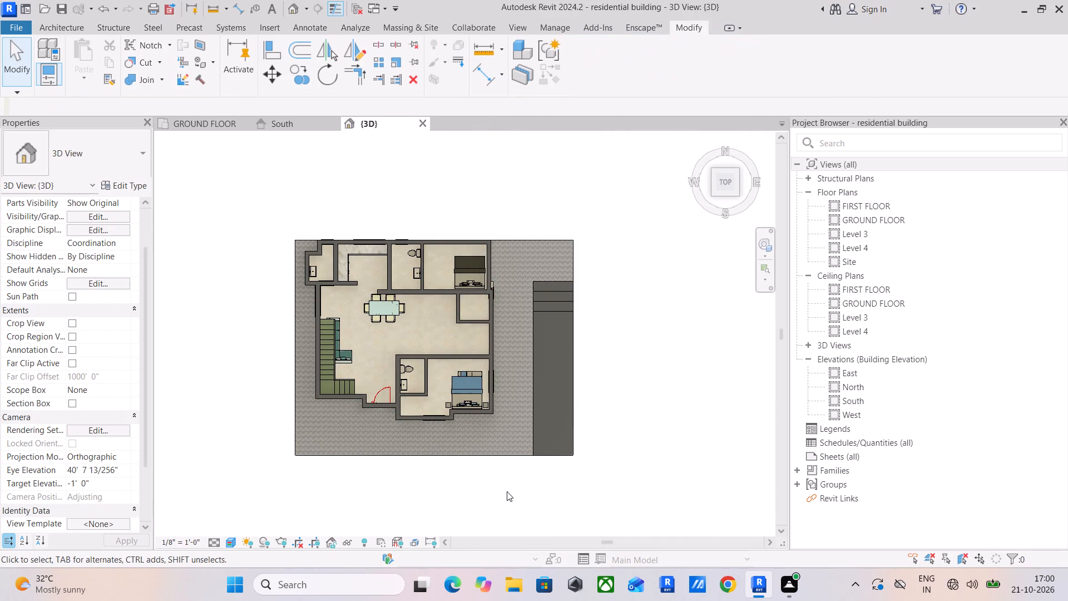
Examine the paving texture up close on the outer floor in front of the house.
scroll(508, 491, "down", 1)
middle_click_drag(523, 486, 488, 375, "shift")
scroll(432, 430, "up", 8)
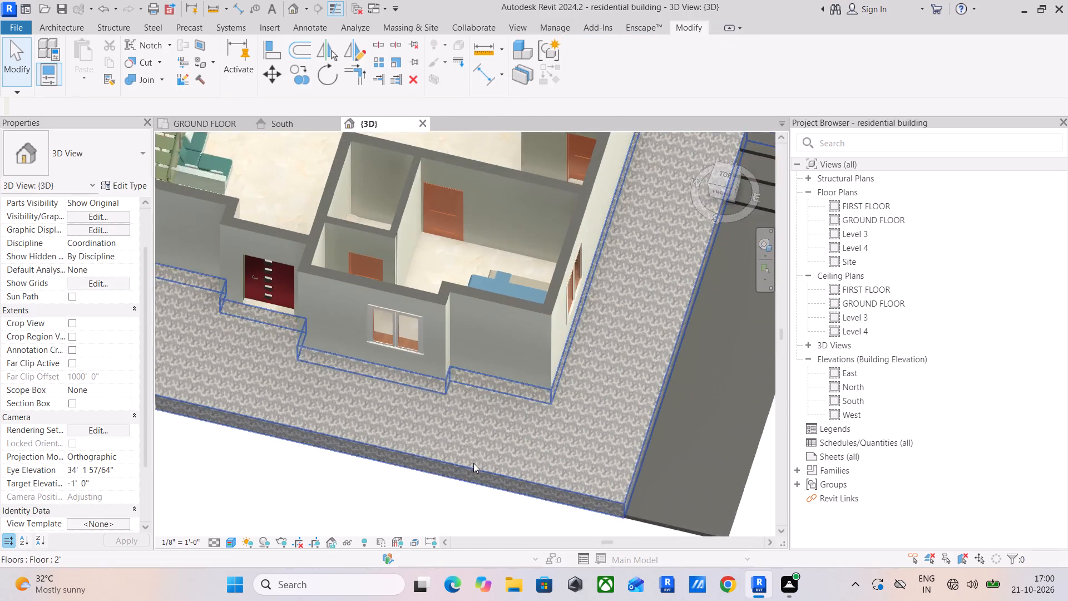
scroll(473, 463, "up", 6)
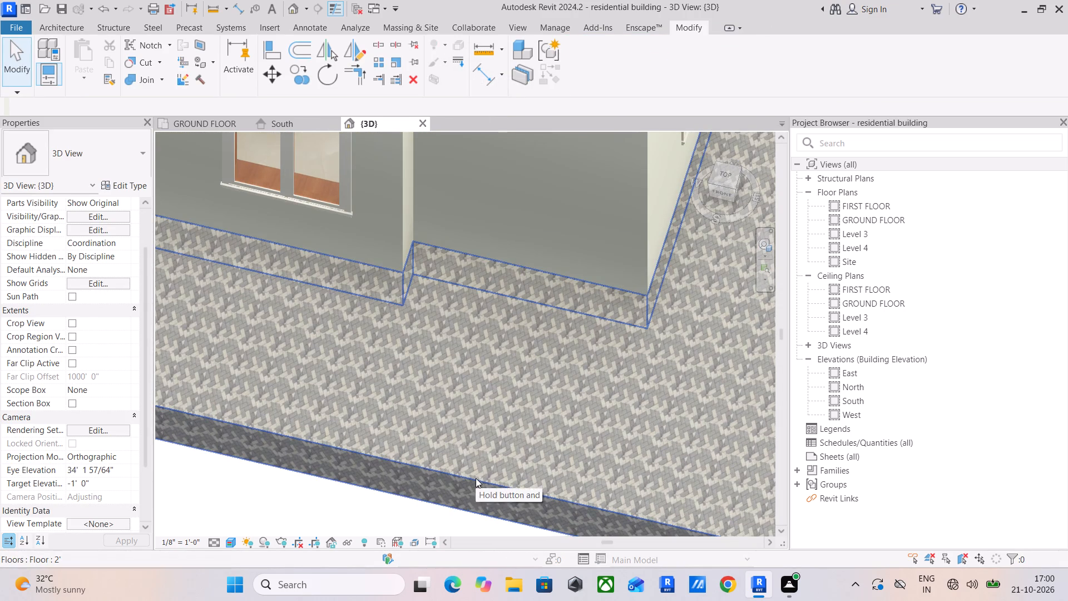
scroll(476, 478, "up", 5)
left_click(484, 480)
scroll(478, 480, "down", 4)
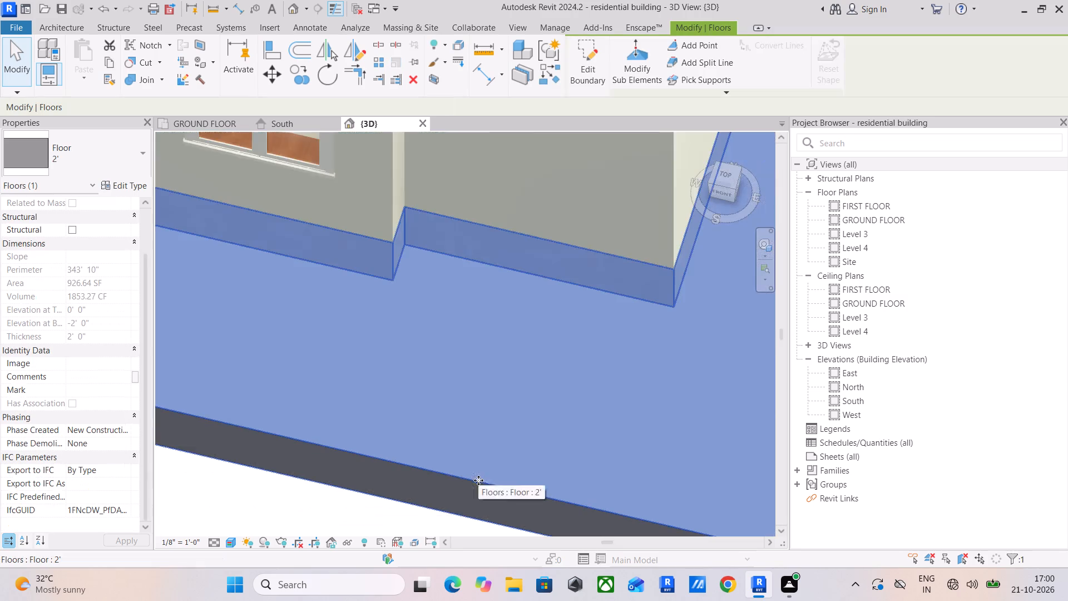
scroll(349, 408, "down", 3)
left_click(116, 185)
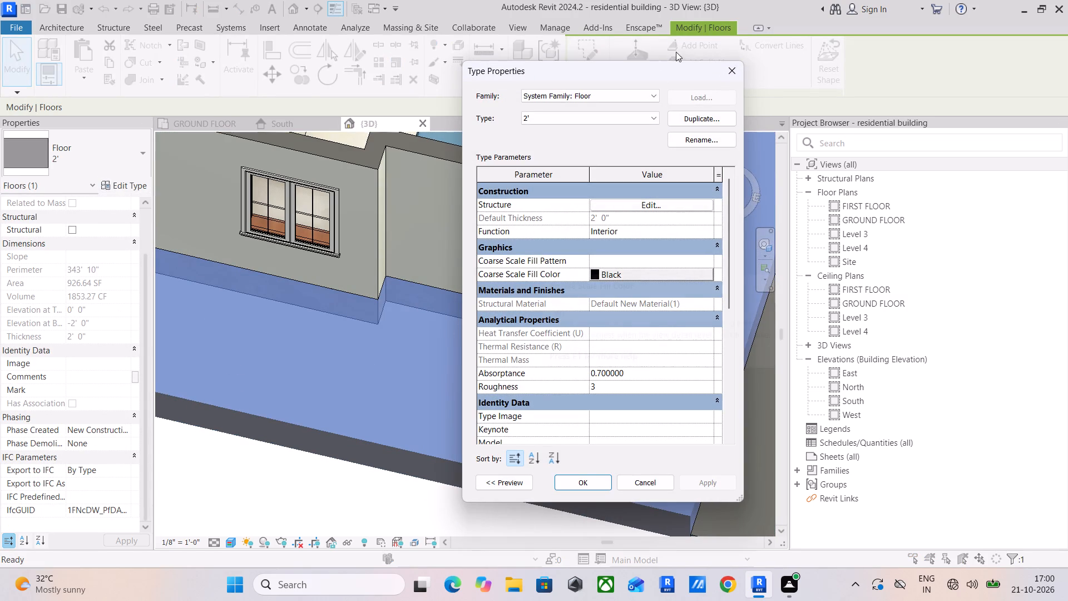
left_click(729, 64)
Set the sample size of the foot path.jpg texture in Default New Material(1) to 7'-0" and apply it.
left_click(534, 32)
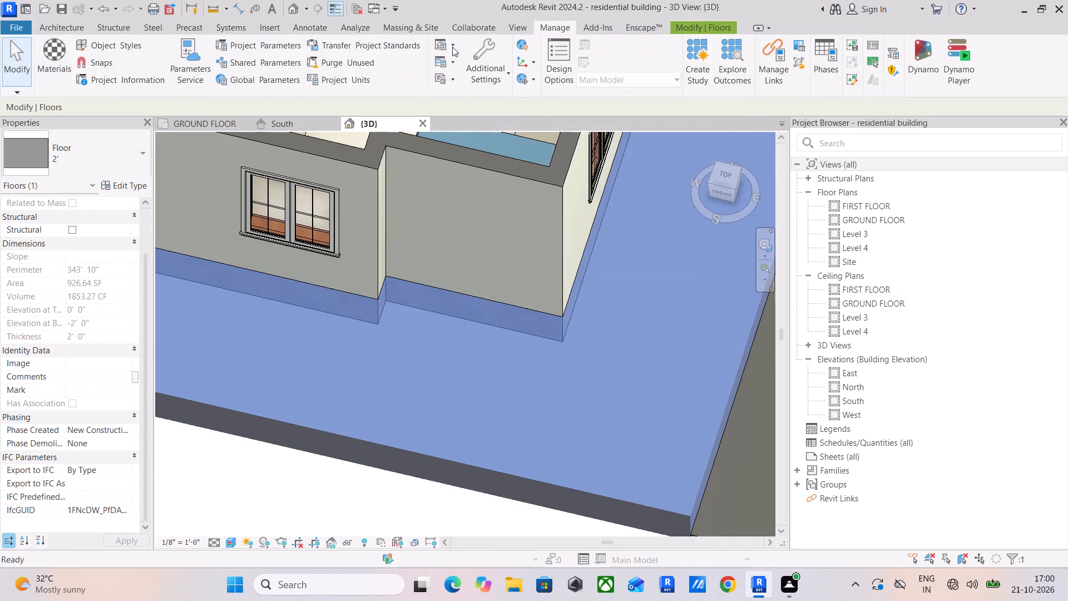
left_click(47, 65)
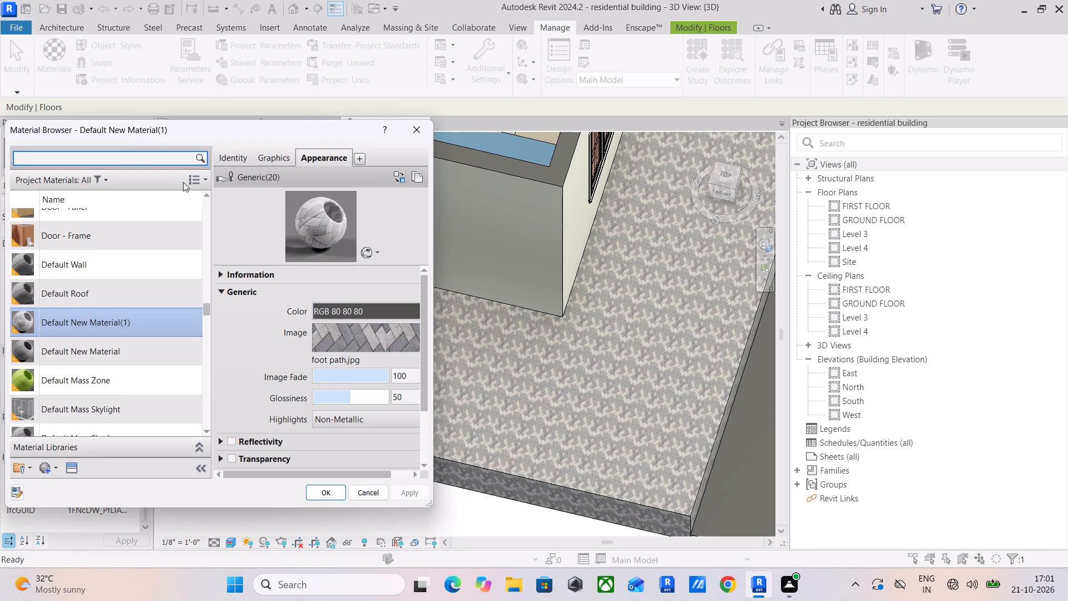
left_click(352, 336)
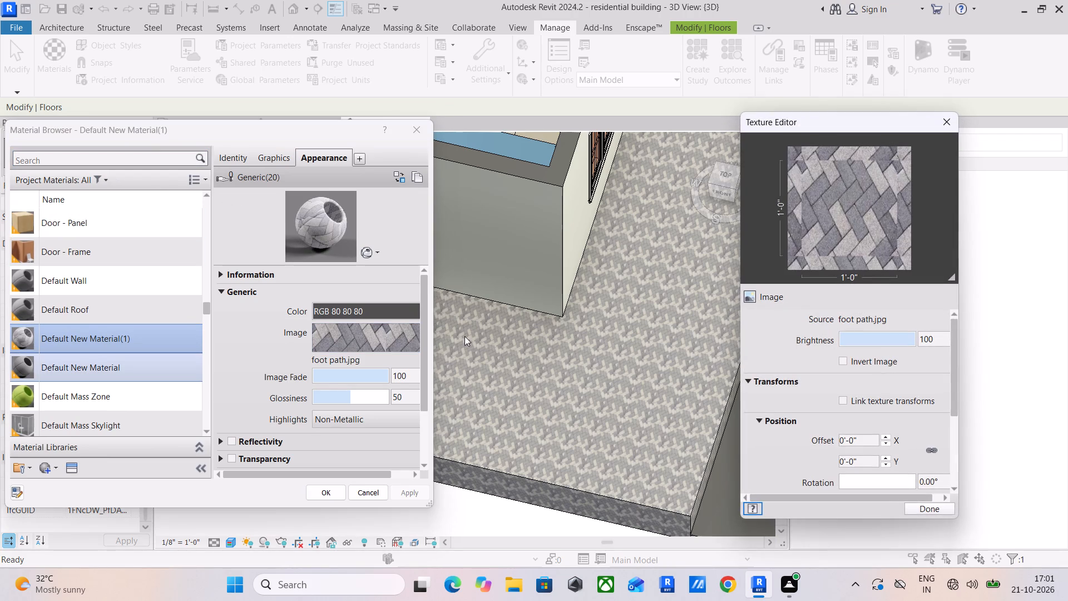
scroll(779, 404, "down", 5)
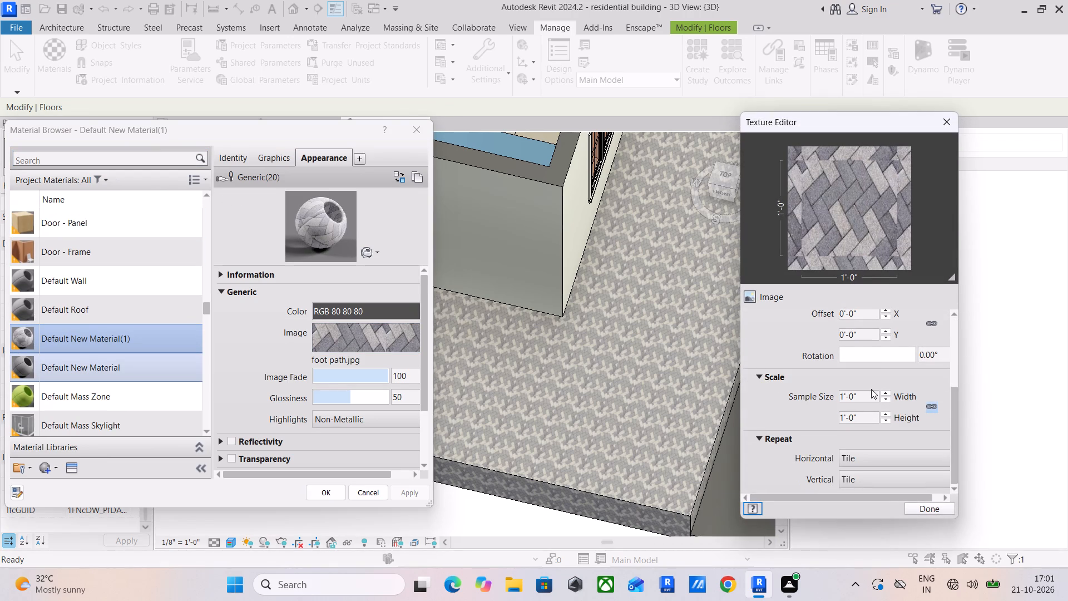
left_click(871, 393)
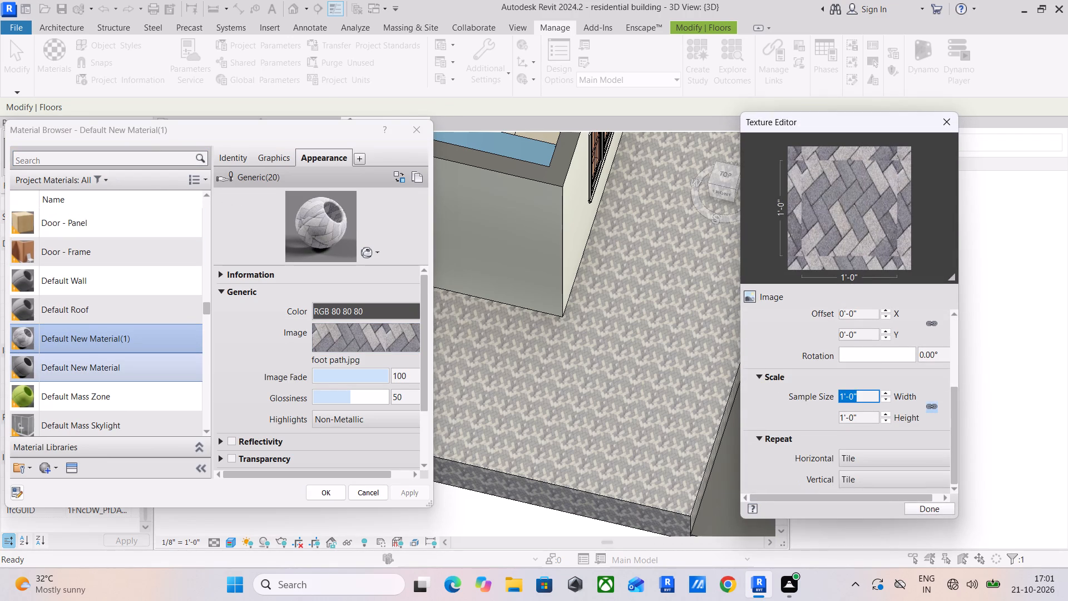
type("7'")
key("Return")
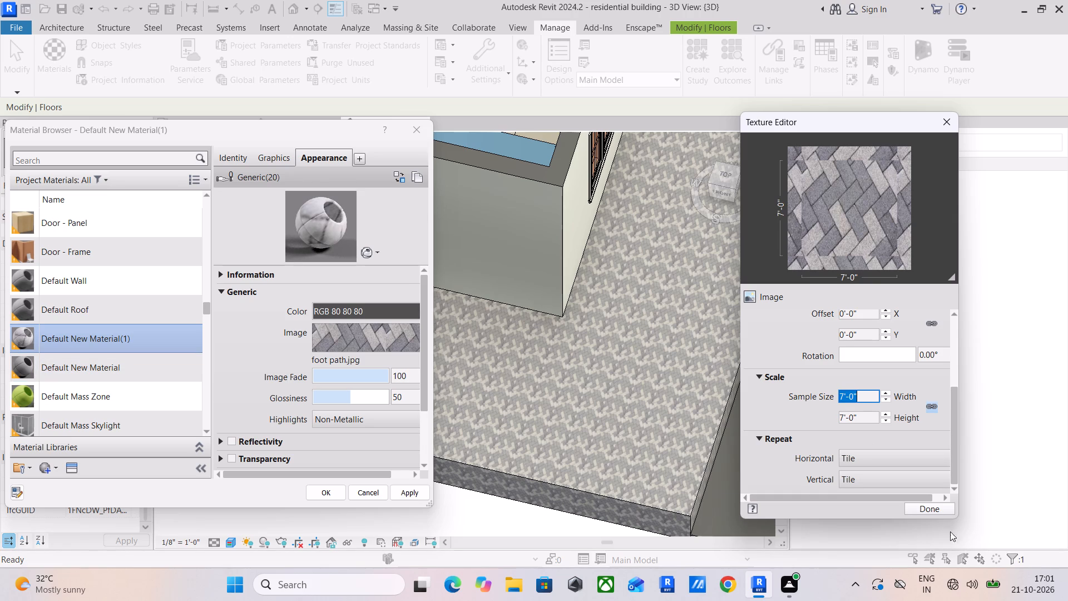
left_click(940, 511)
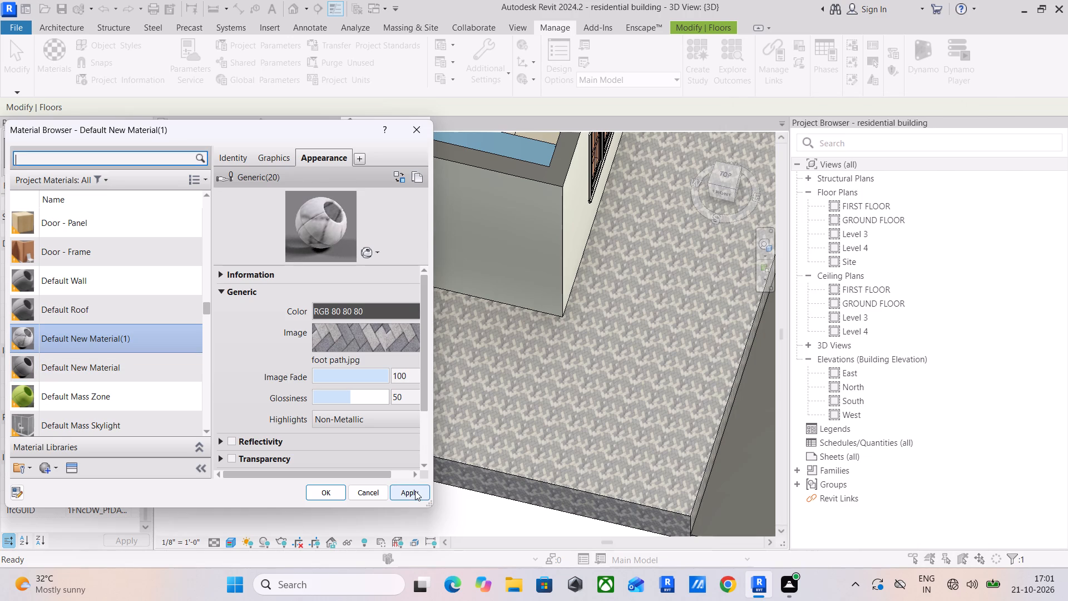
left_click(415, 491)
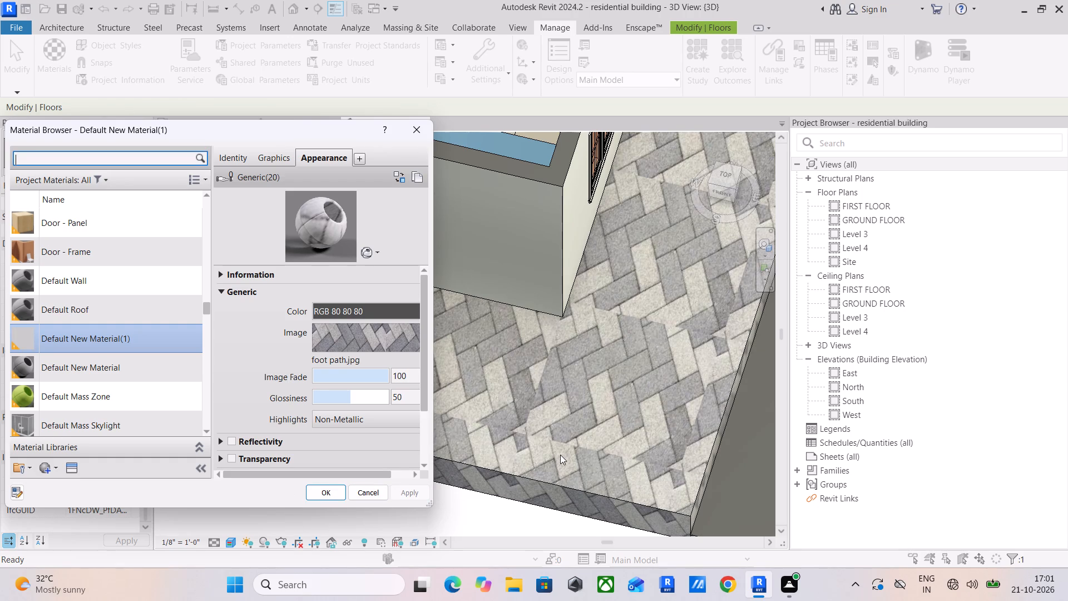
Set the sample size of the foot path.jpg texture in Default New Material(1) to 2'-0", apply it and close the material browser.
scroll(560, 455, "down", 1)
left_click(385, 339)
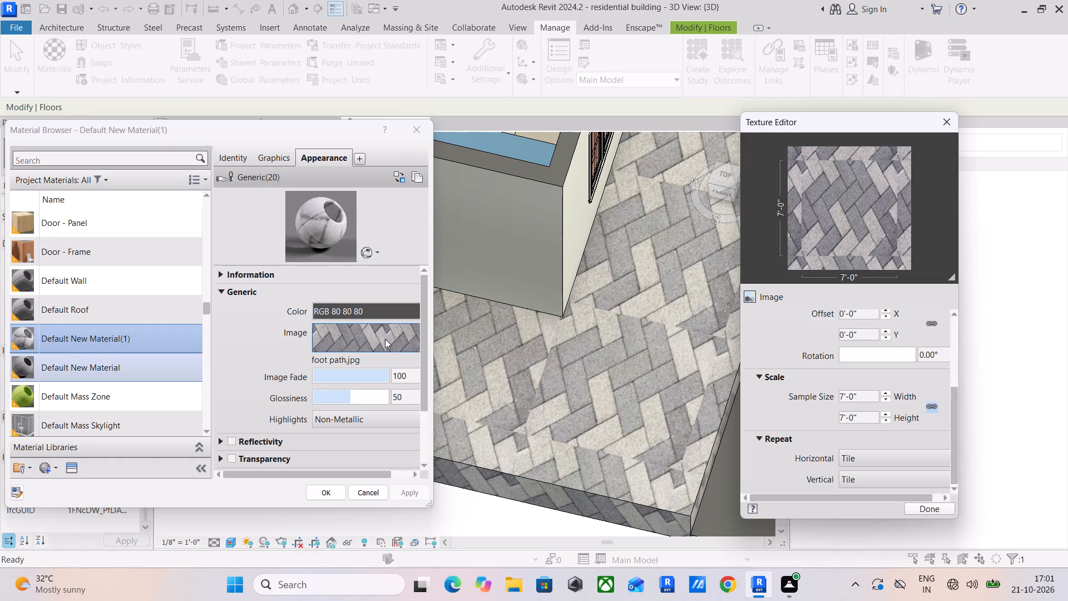
left_click(867, 398)
type("2'")
key("Return")
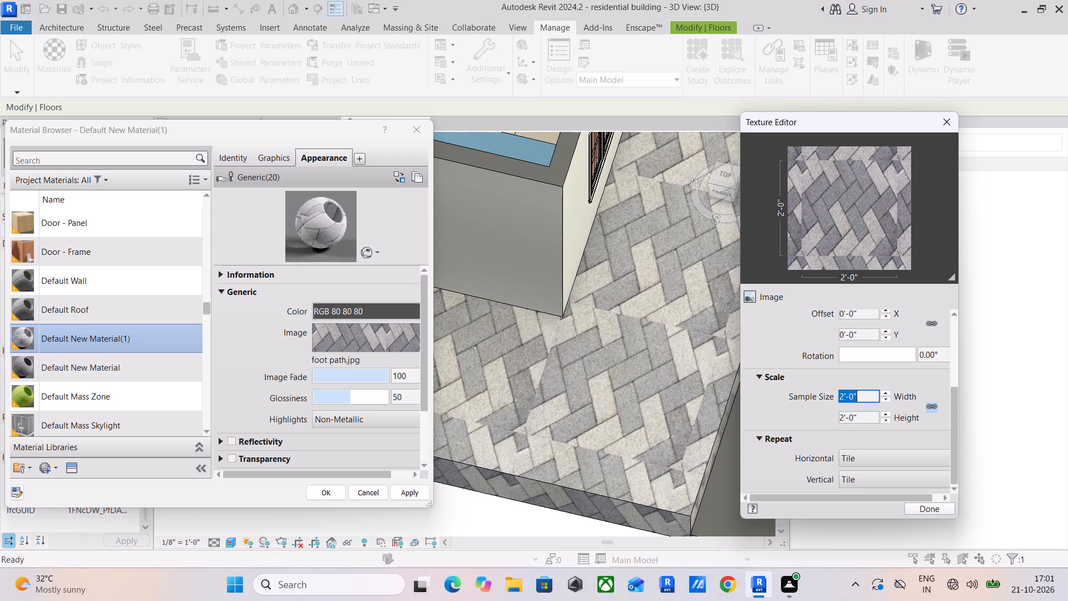
left_click(934, 509)
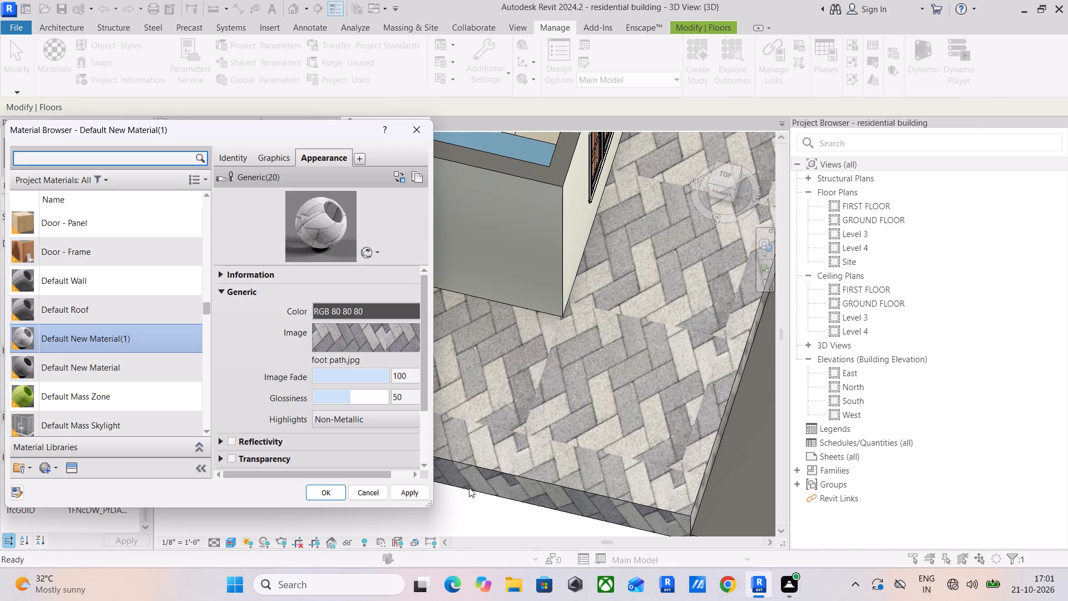
left_click(406, 492)
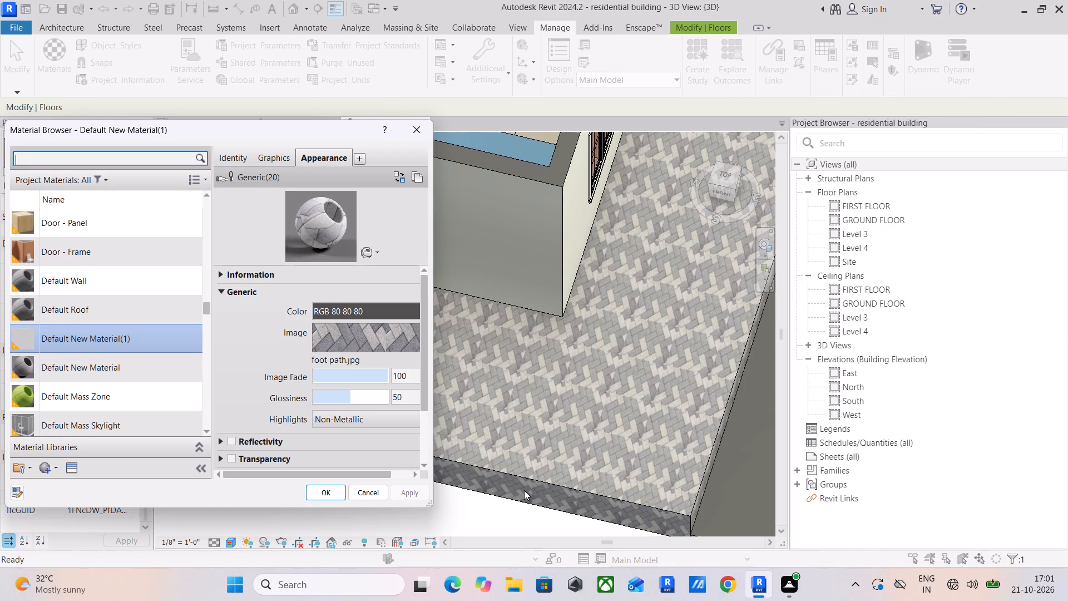
scroll(553, 428, "up", 3)
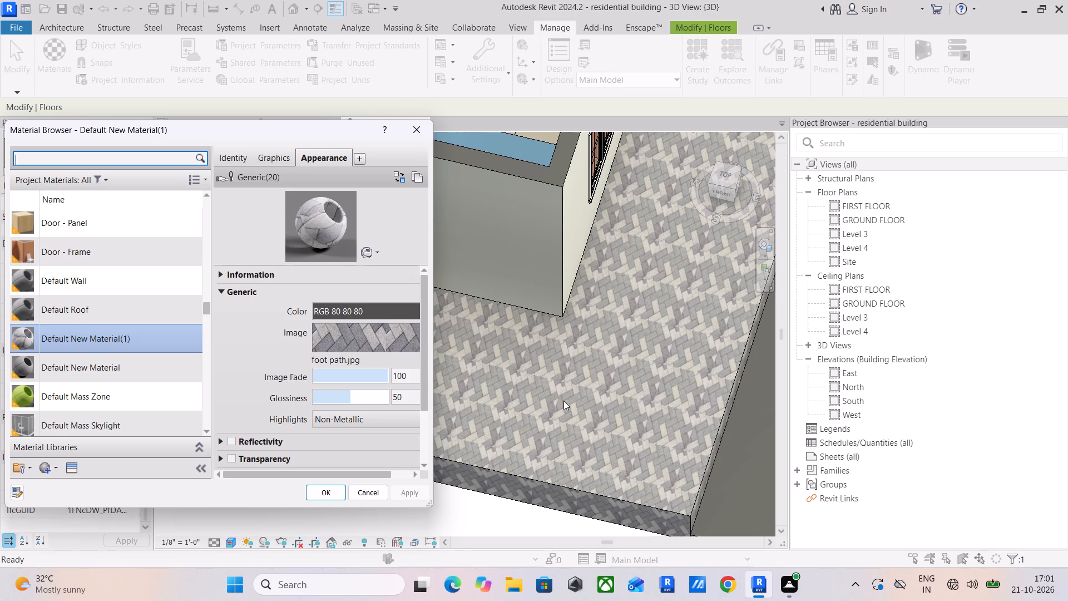
left_click(416, 134)
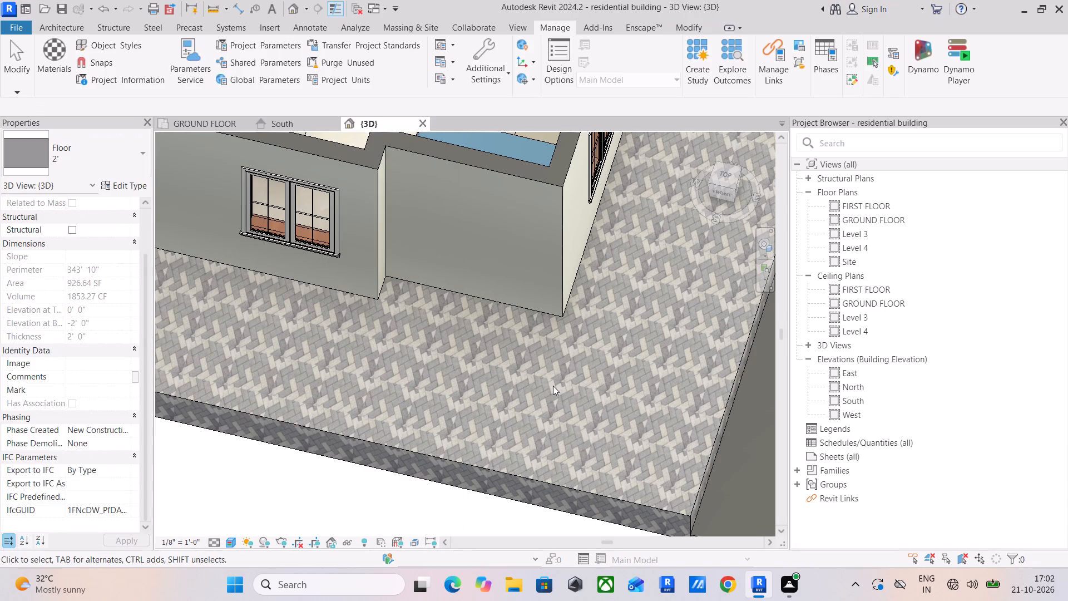
Examine the rescaled paving texture on the outer floor, up close and around the front and side of the house.
scroll(477, 420, "up", 4)
scroll(575, 431, "up", 4)
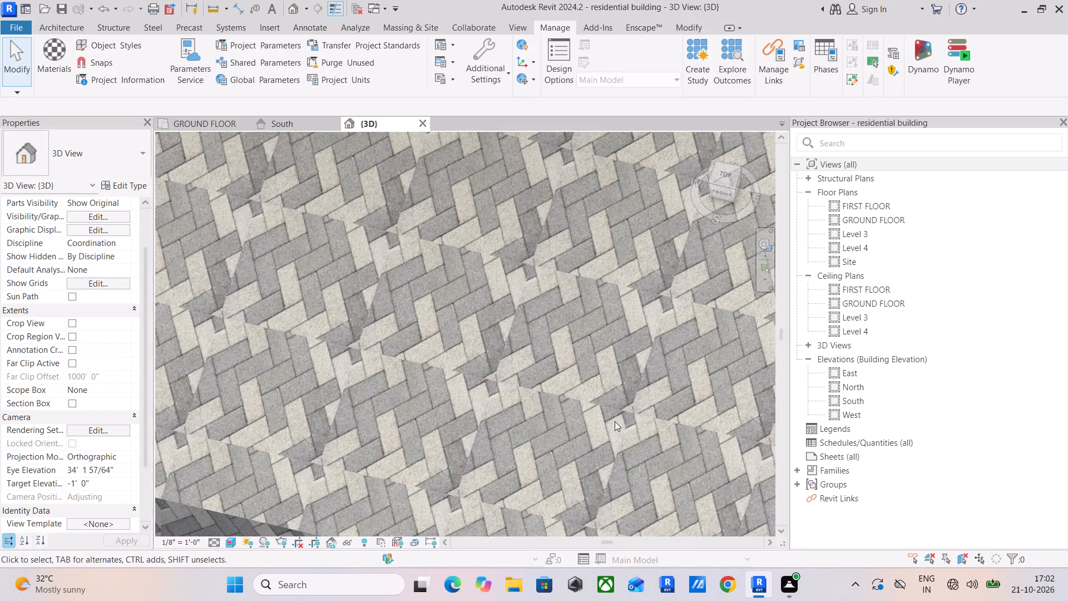
scroll(637, 410, "up", 4)
scroll(637, 410, "down", 10)
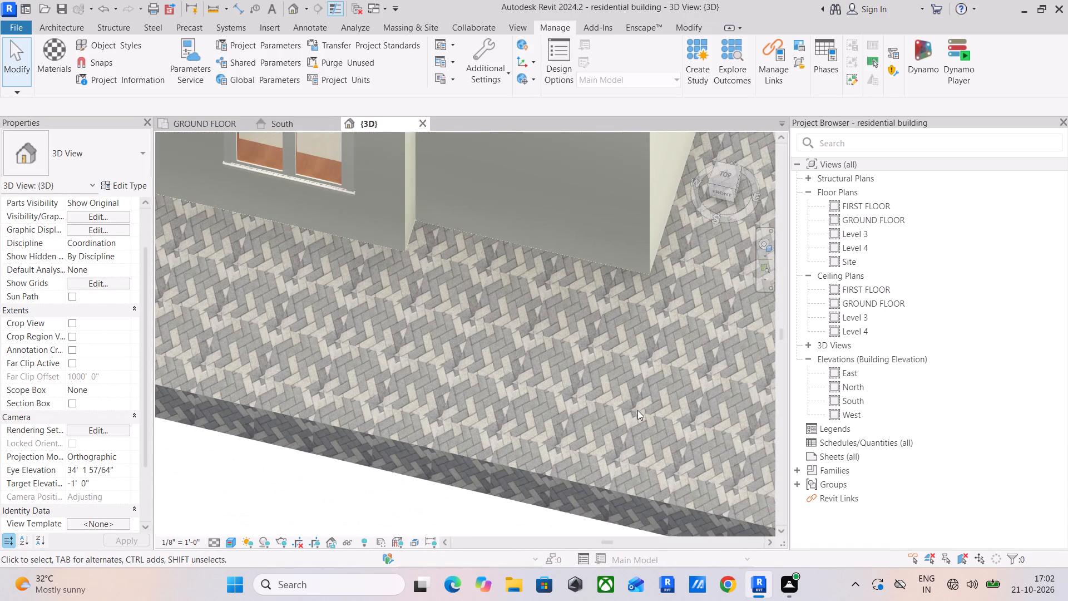
scroll(637, 416, "down", 4)
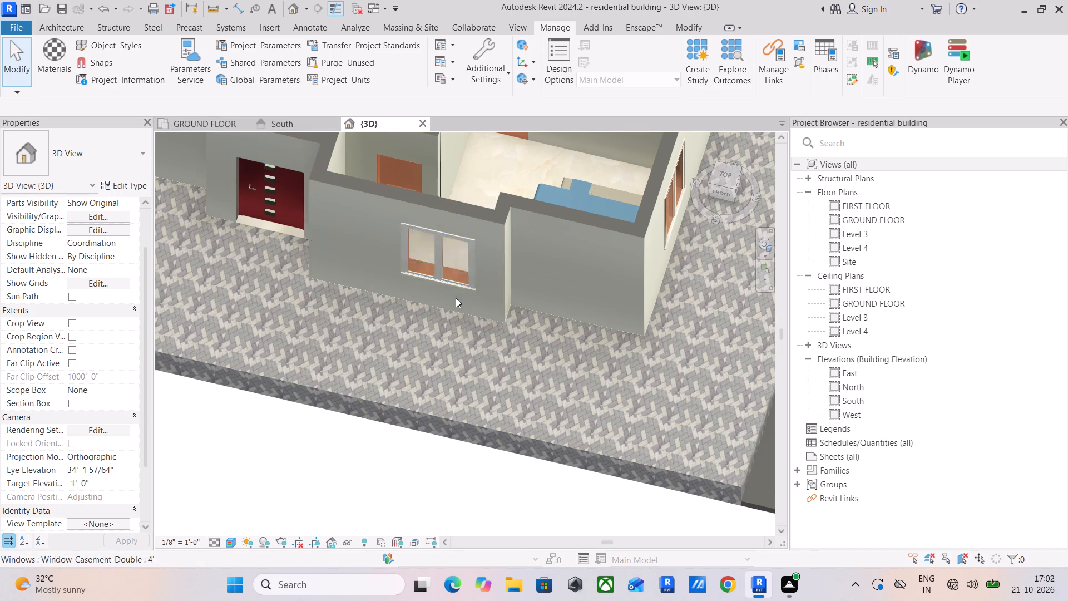
scroll(460, 365, "up", 14)
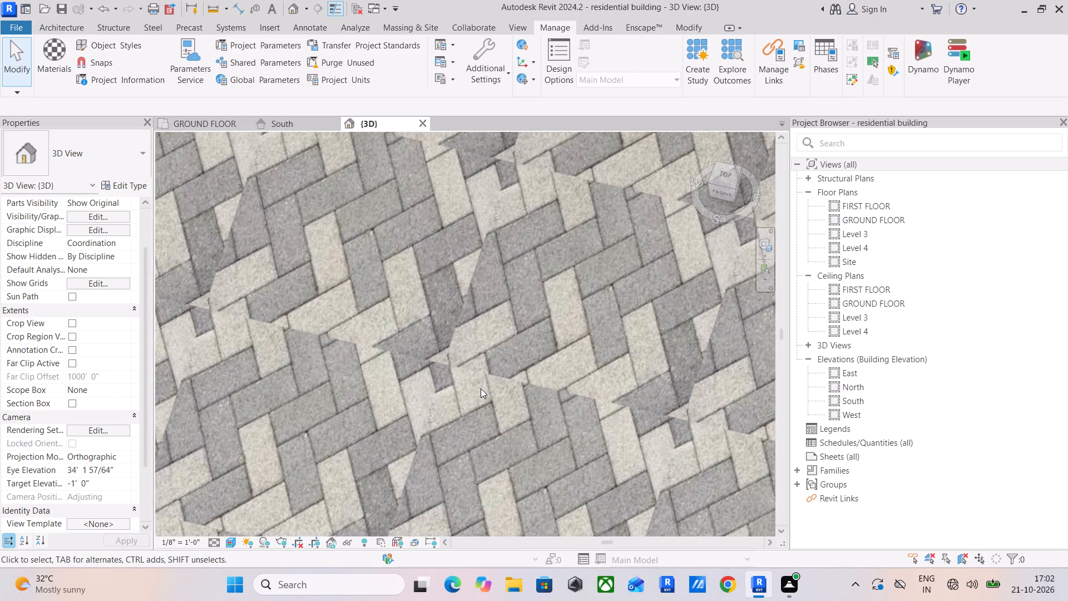
scroll(481, 388, "up", 5)
scroll(481, 388, "down", 7)
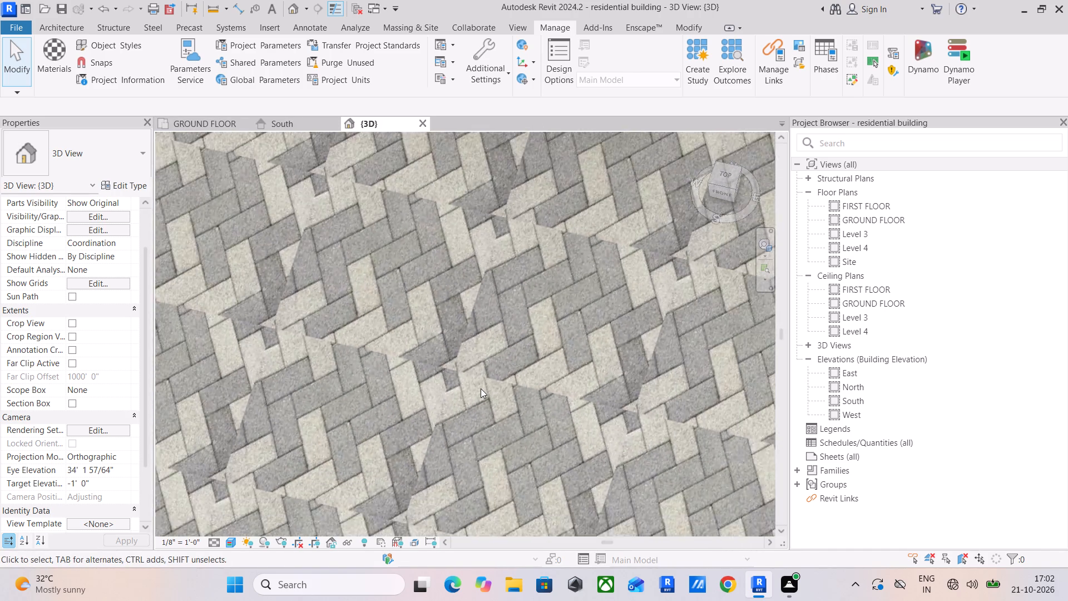
scroll(481, 388, "down", 13)
middle_click_drag(507, 396, 258, 405)
middle_click_drag(421, 401, 284, 534)
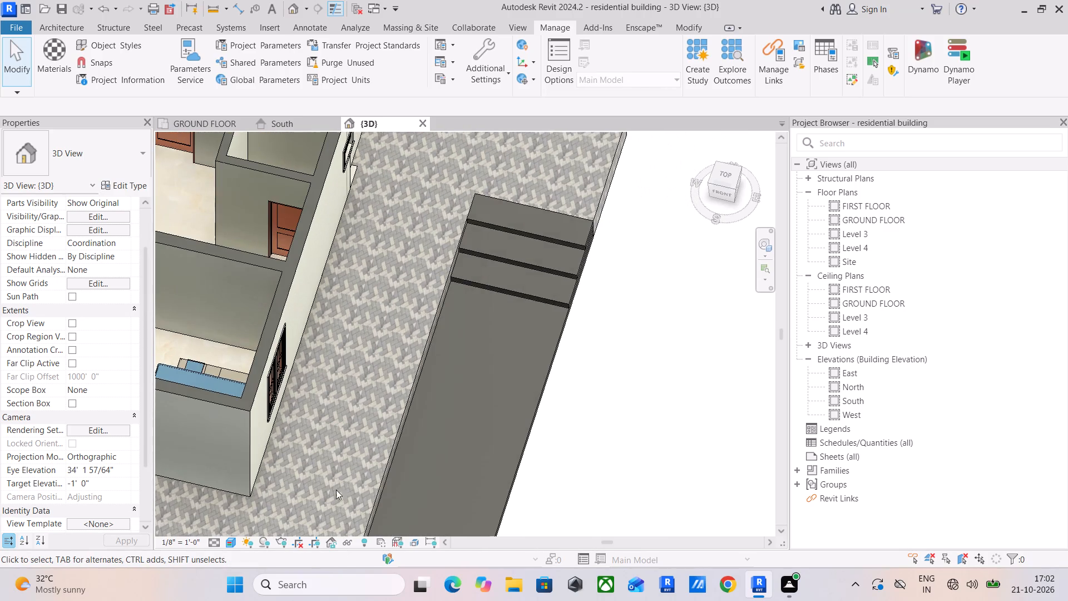
scroll(355, 465, "down", 2)
middle_click_drag(355, 465, 462, 418)
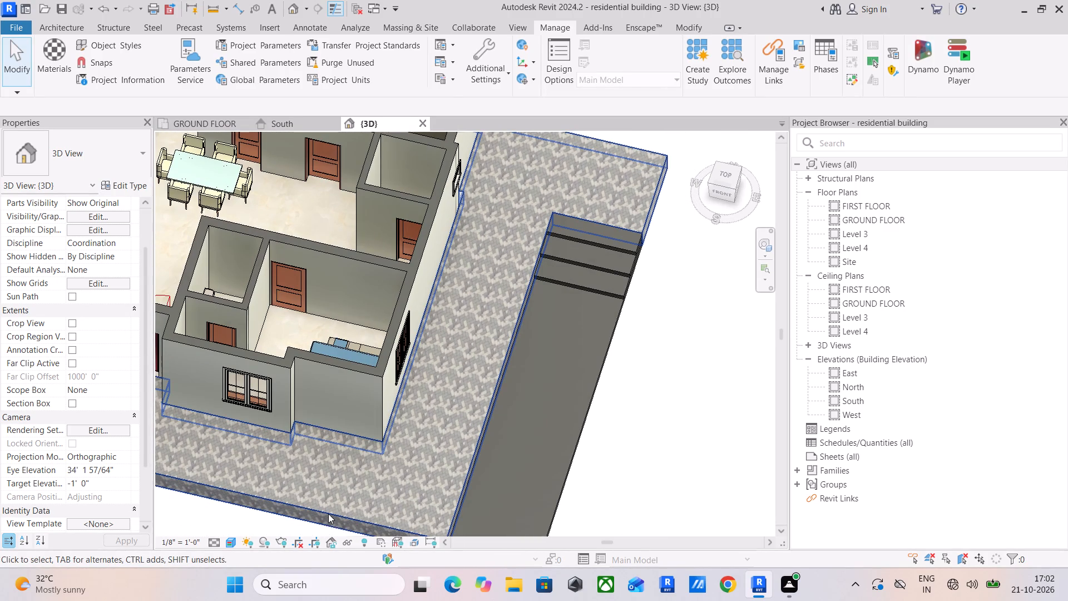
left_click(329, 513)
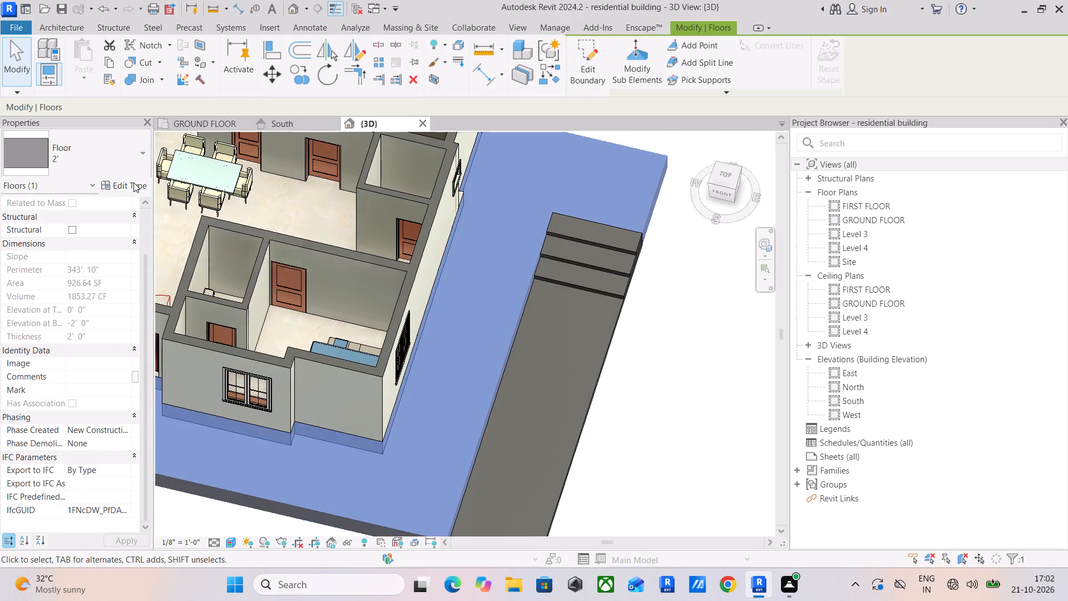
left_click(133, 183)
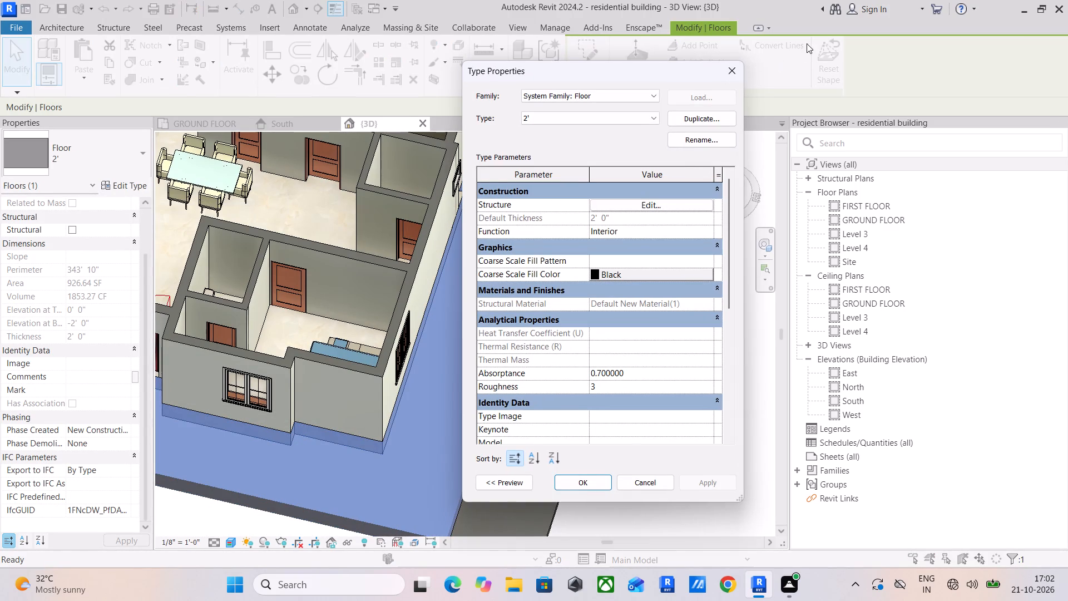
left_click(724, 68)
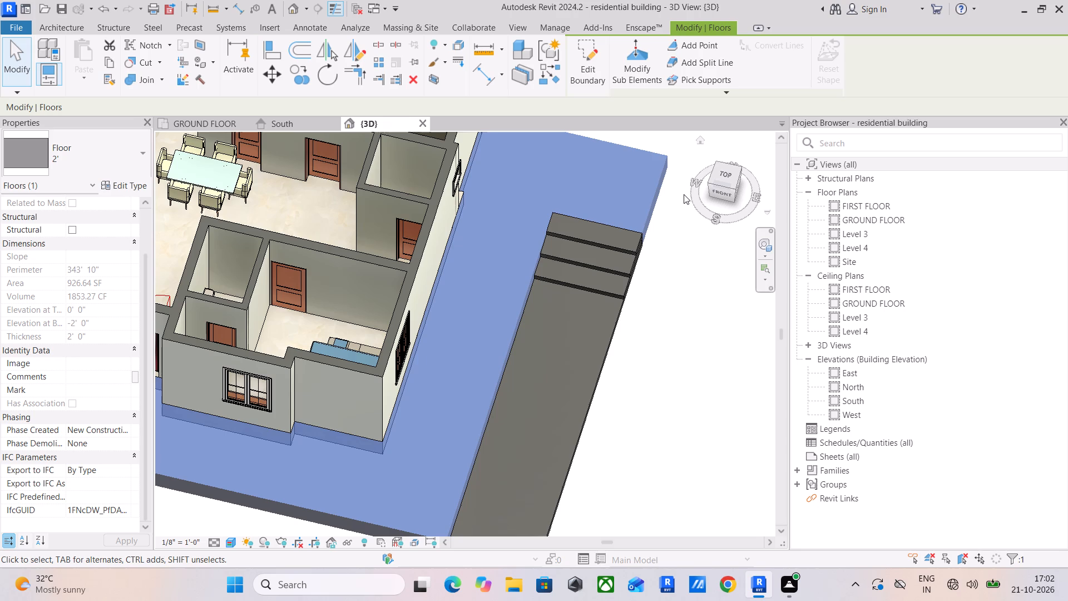
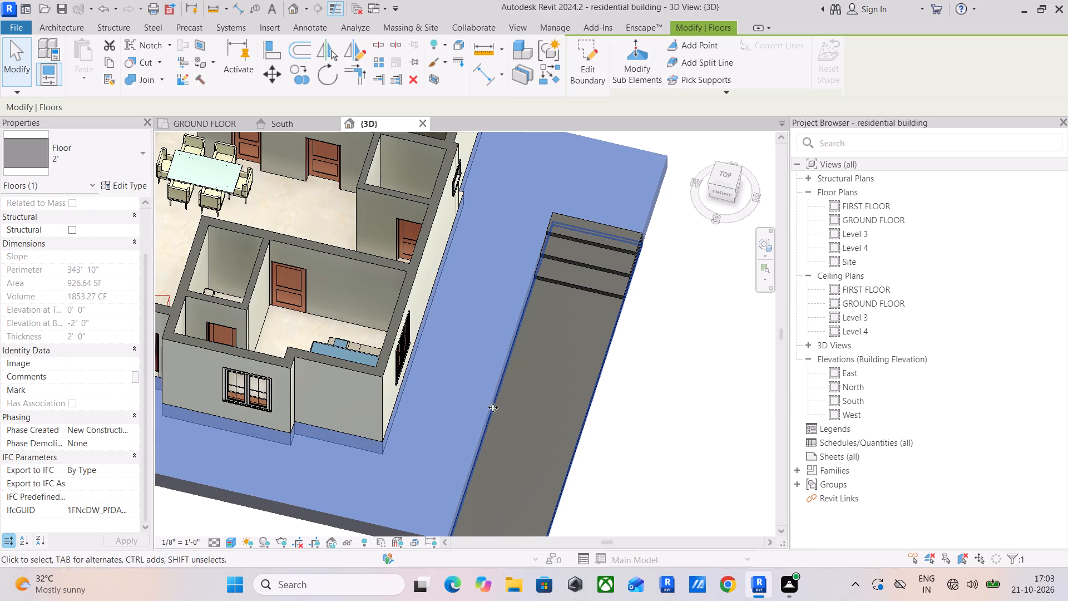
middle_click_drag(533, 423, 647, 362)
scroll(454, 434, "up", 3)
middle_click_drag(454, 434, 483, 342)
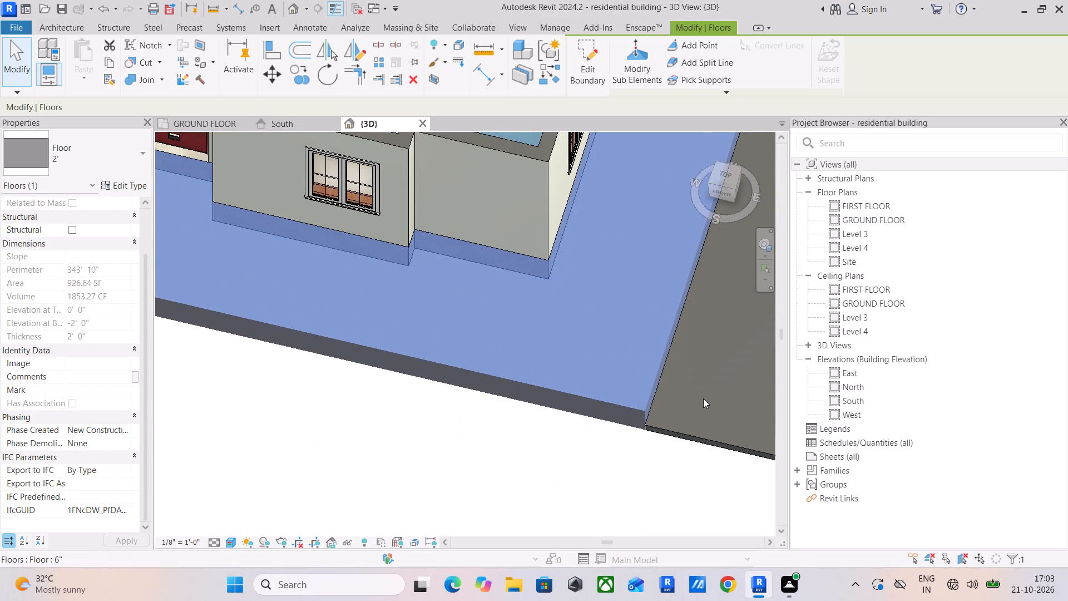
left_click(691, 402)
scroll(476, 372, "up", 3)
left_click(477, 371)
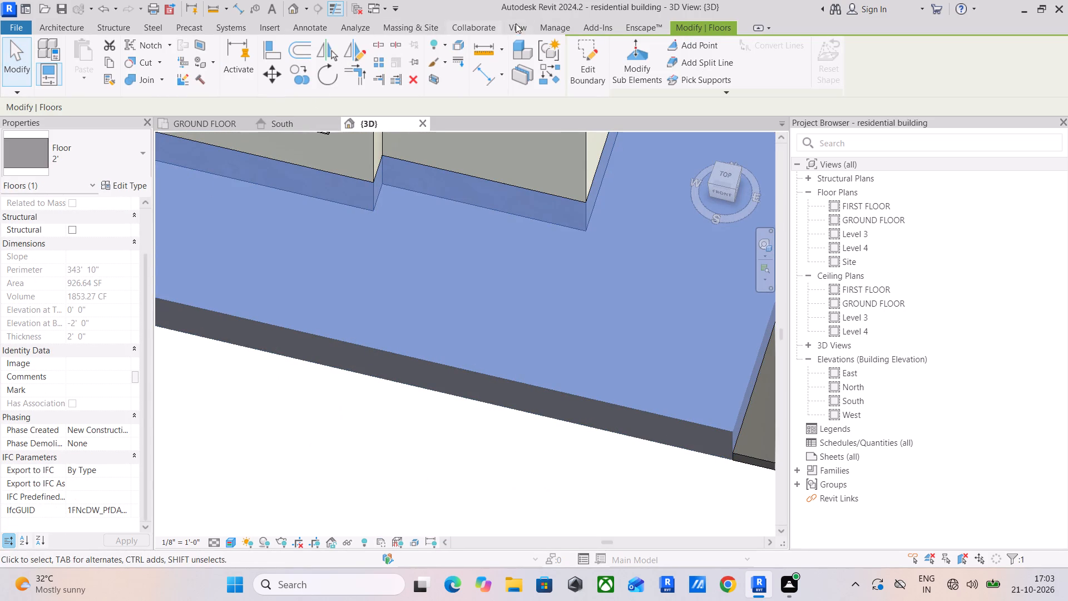
Replace the foot path.jpg texture image of Default New Material(1) with black tile.jpg from the D: drive.
left_click(557, 29)
left_click(42, 54)
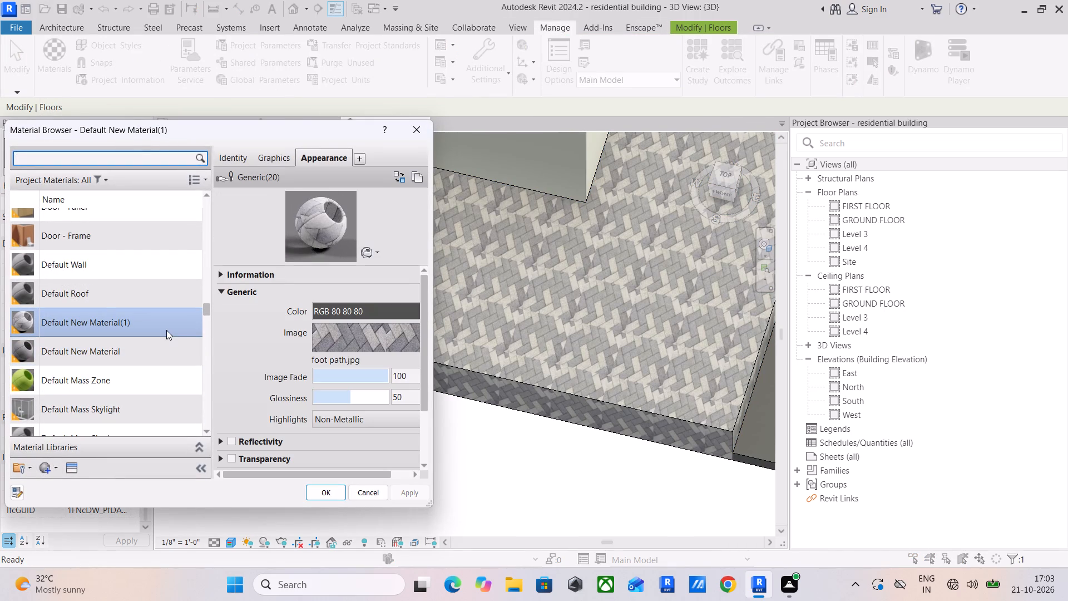
left_click(373, 331)
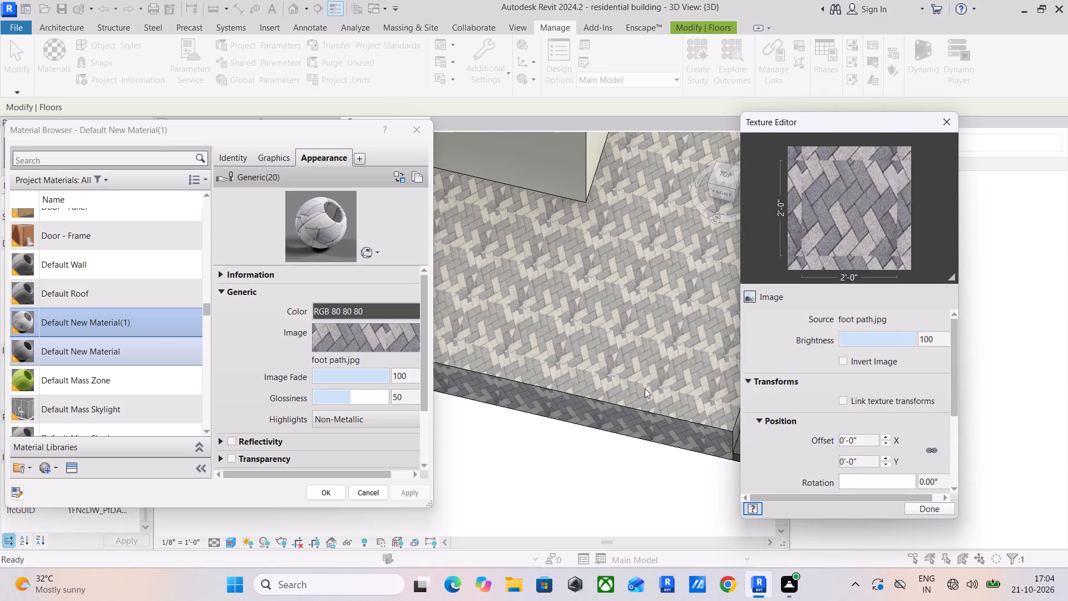
scroll(811, 364, "down", 3)
scroll(791, 417, "up", 4)
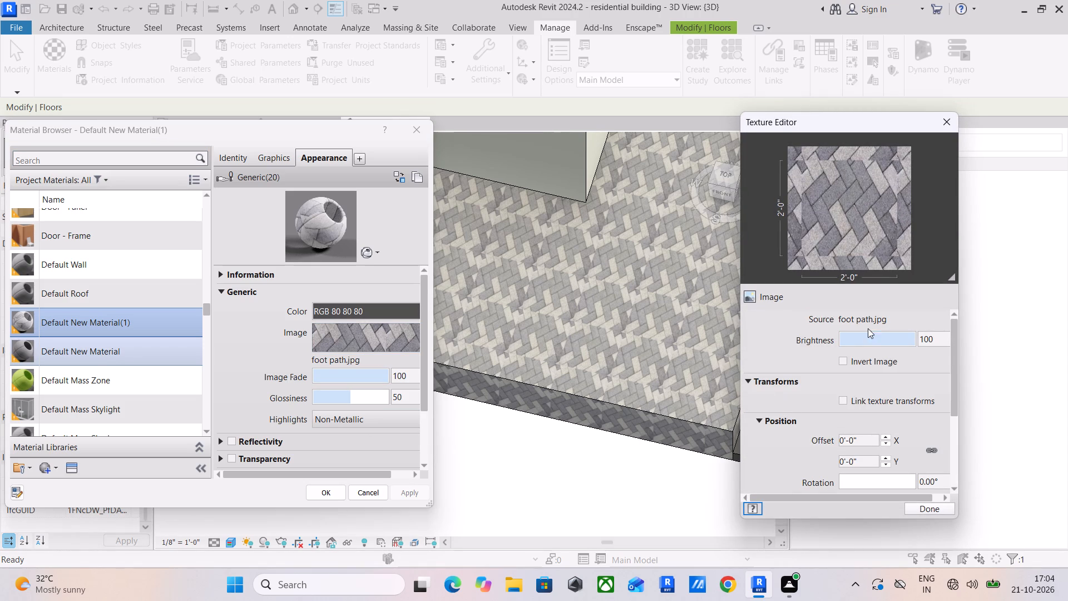
left_click(861, 318)
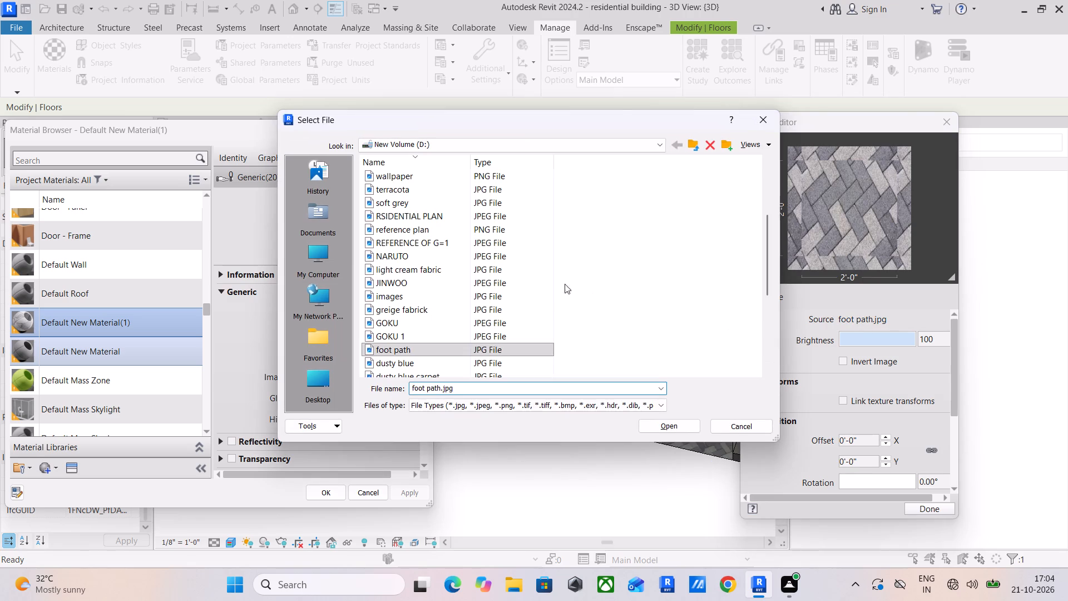
scroll(402, 350, "up", 4, "ctrl")
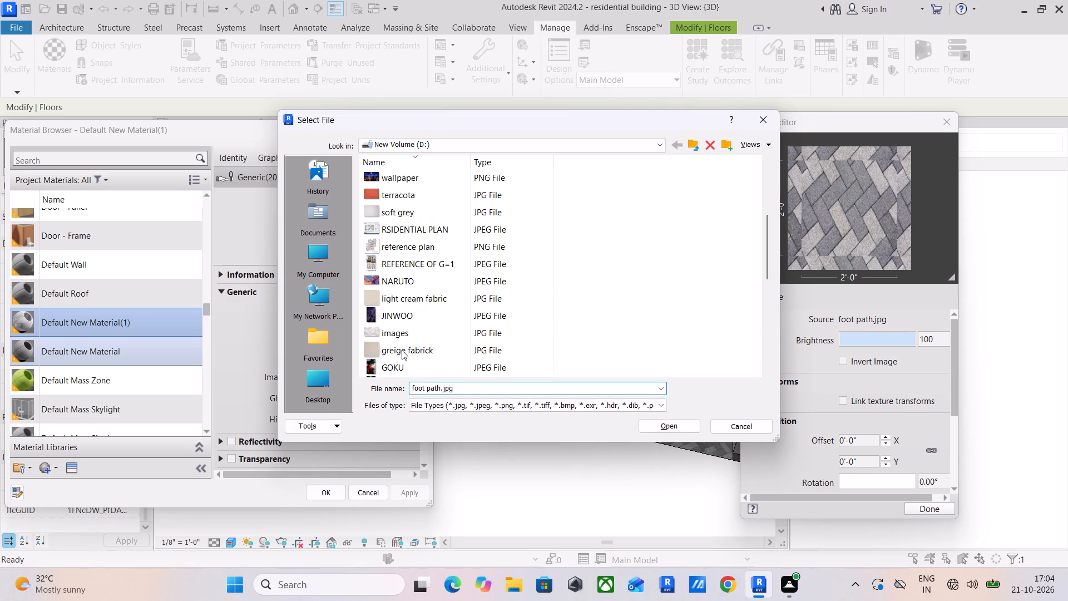
scroll(413, 321, "up", 2, "ctrl")
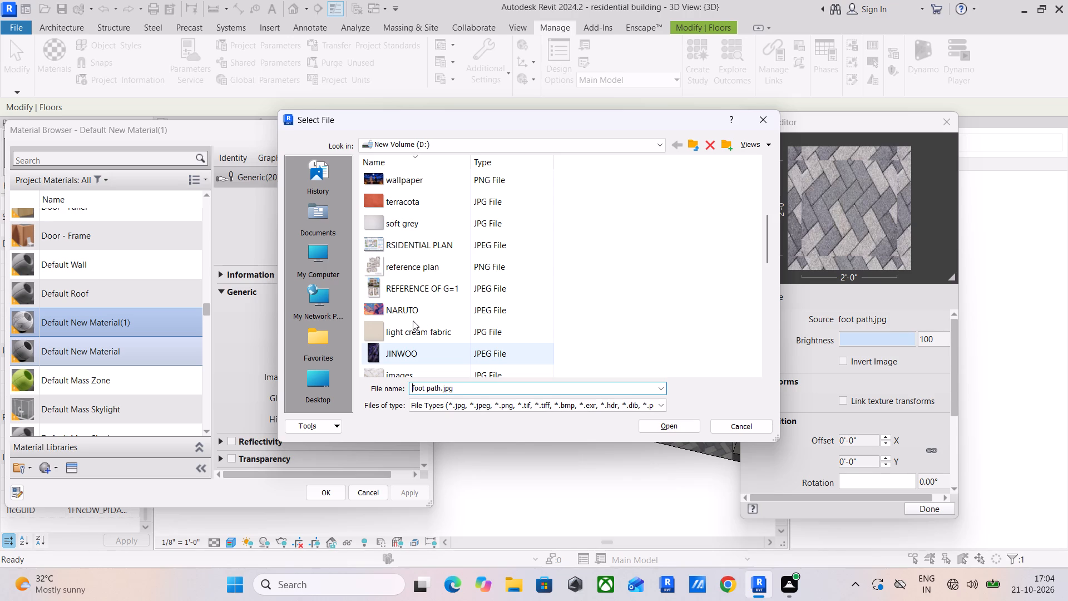
scroll(413, 321, "up", 3)
scroll(413, 321, "down", 2)
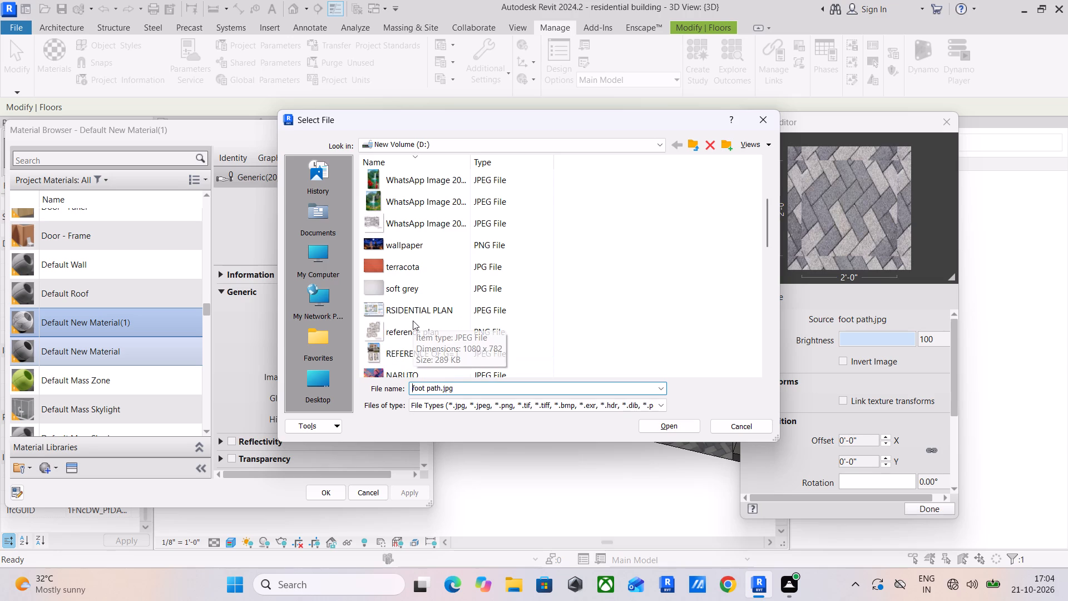
scroll(413, 321, "down", 1)
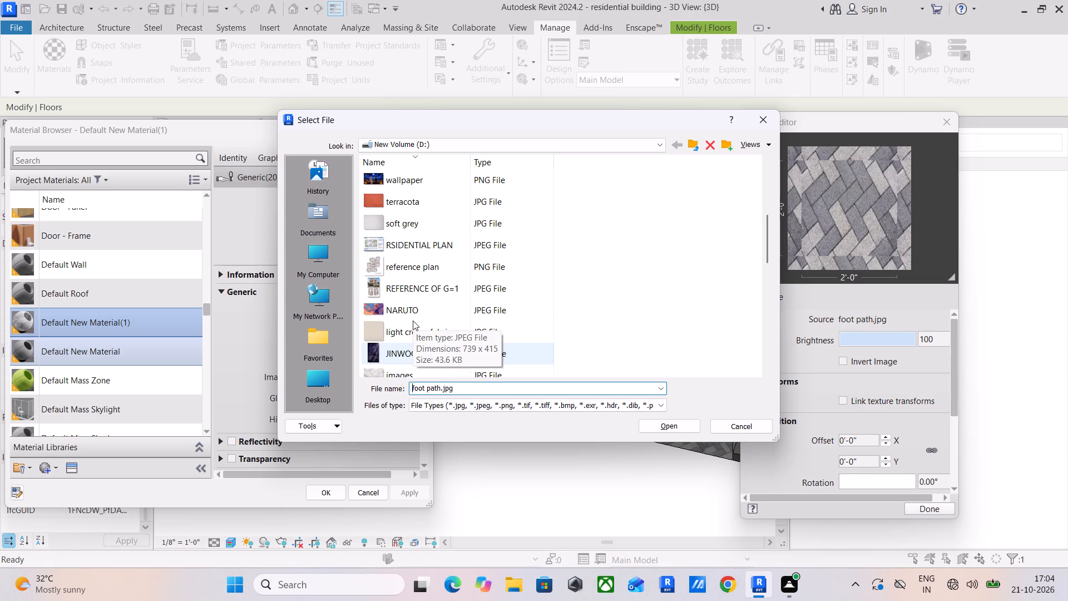
scroll(413, 321, "down", 1)
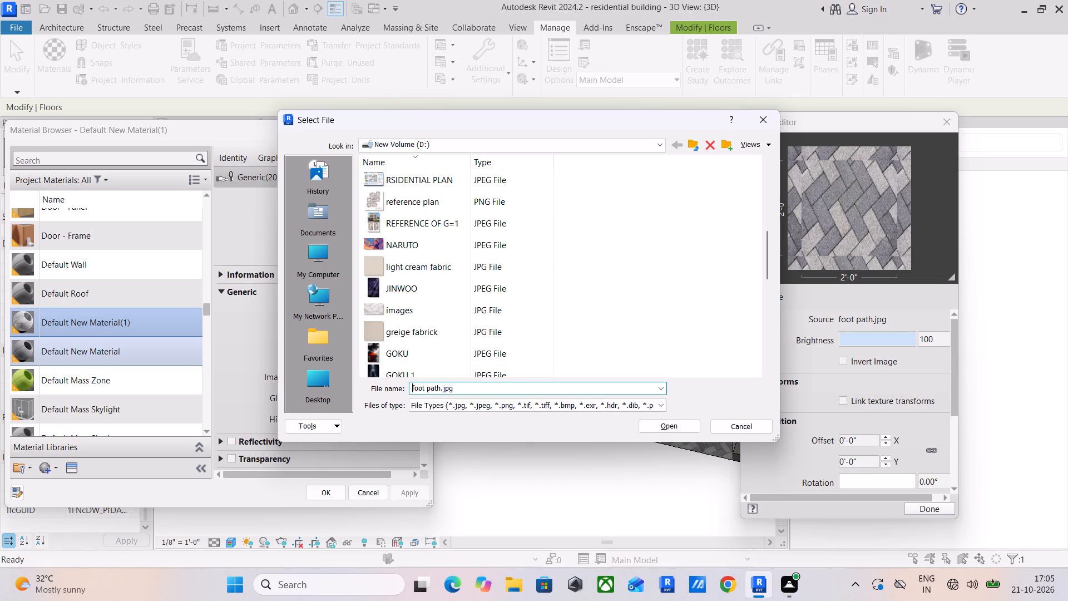
scroll(482, 304, "down", 1)
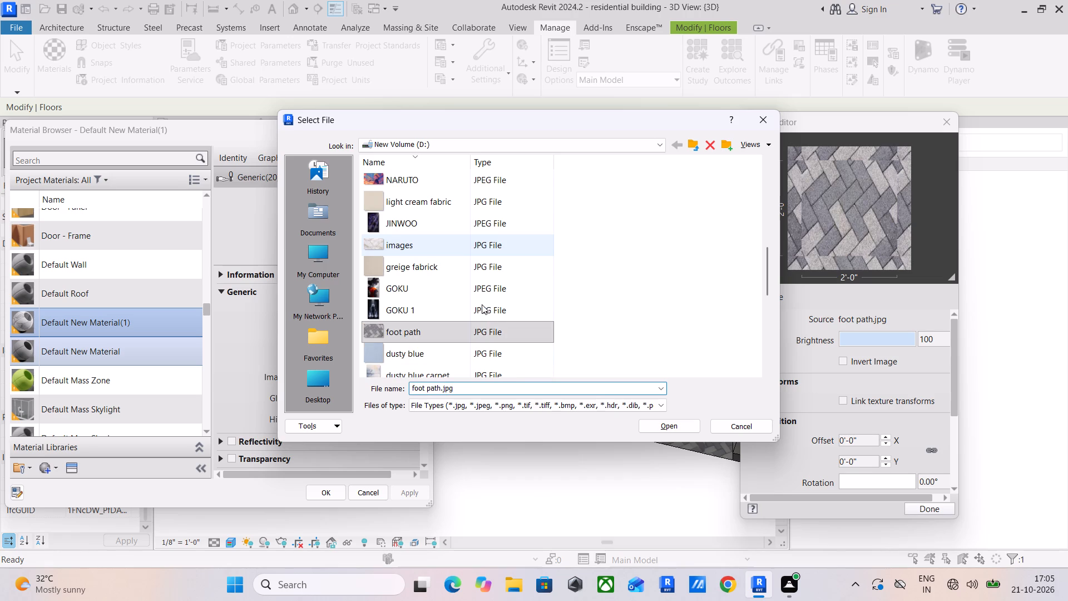
scroll(464, 319, "down", 2)
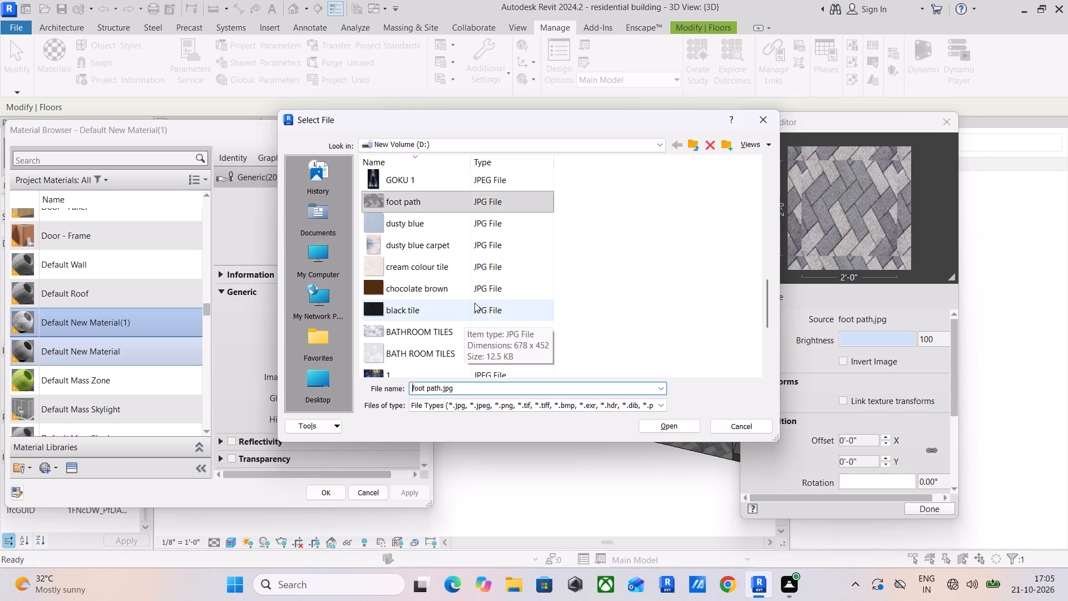
scroll(474, 303, "up", 4, "ctrl")
scroll(437, 292, "down", 1)
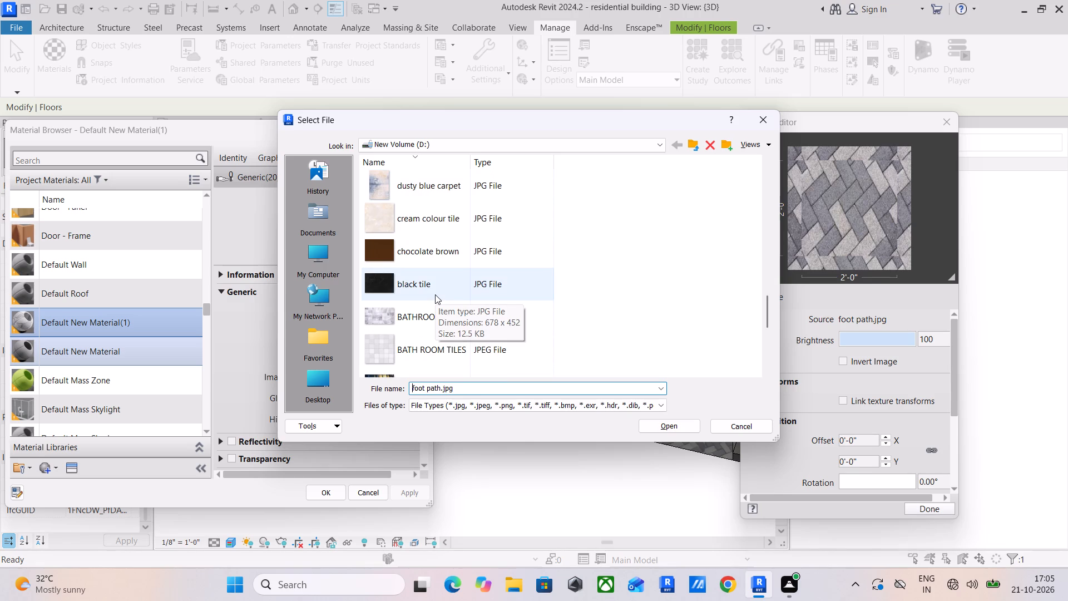
left_click(431, 292)
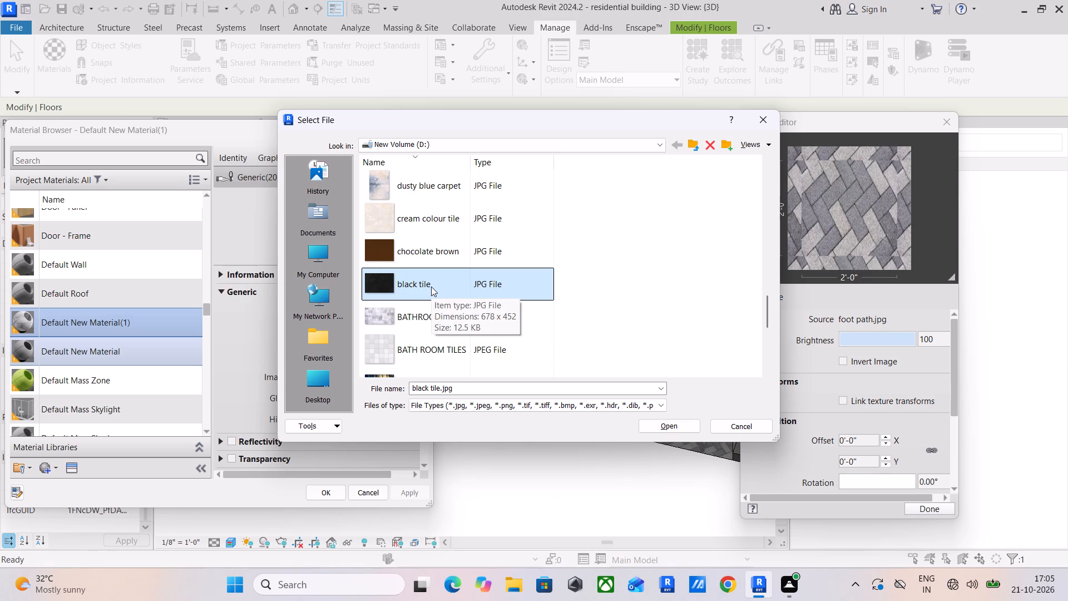
double_click(431, 287)
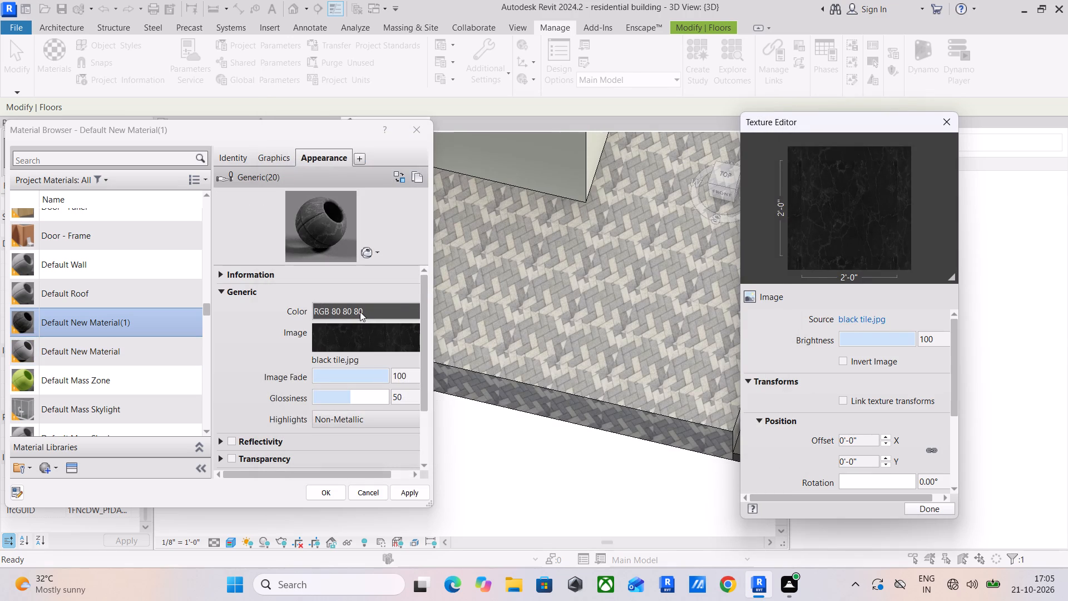
Reopen the image source of the Default New Material(1) texture and look through the D: drive images for a different floor texture.
left_click(360, 335)
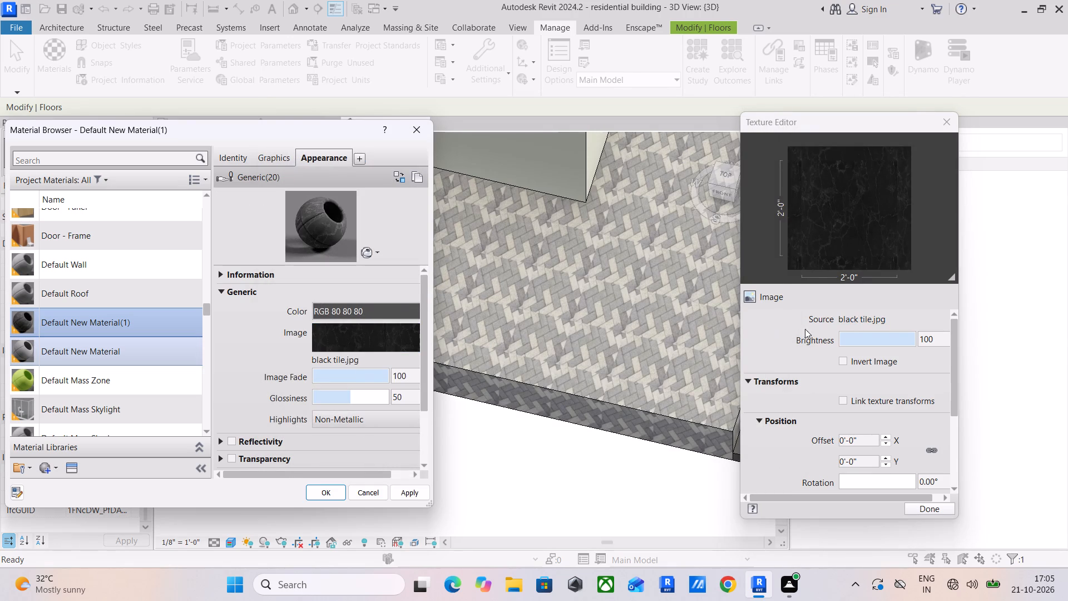
left_click(869, 320)
scroll(518, 307, "down", 1)
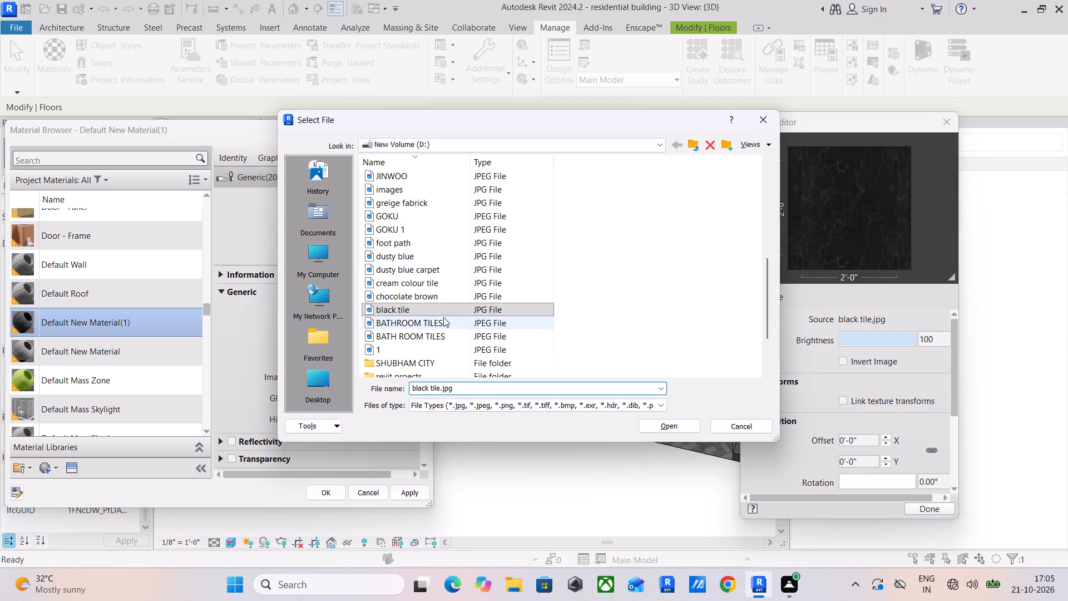
scroll(428, 306, "up", 8, "ctrl")
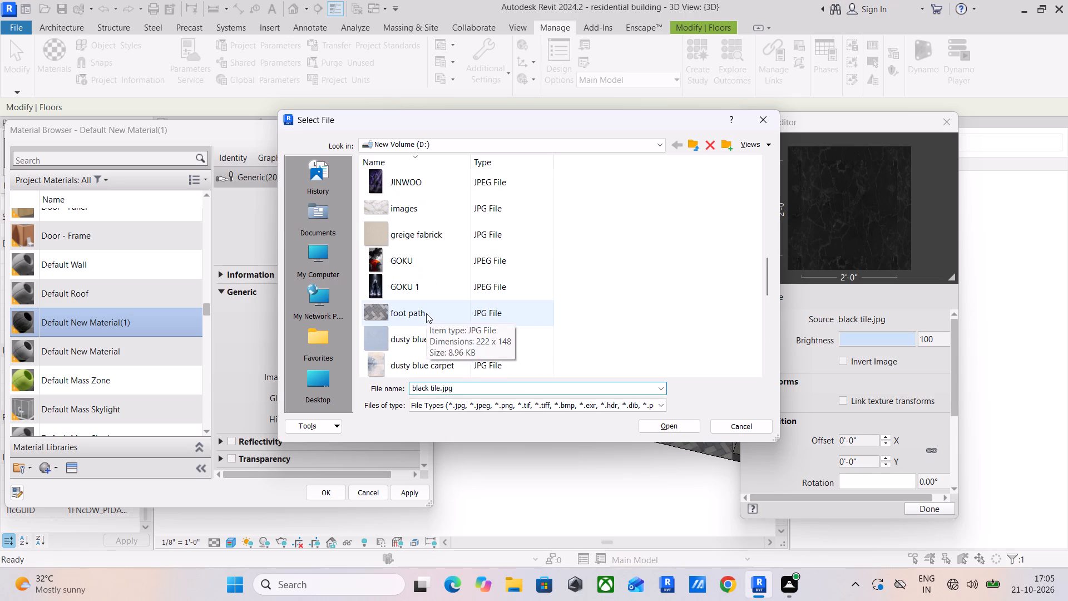
scroll(426, 313, "down", 2)
scroll(423, 313, "up", 3, "ctrl")
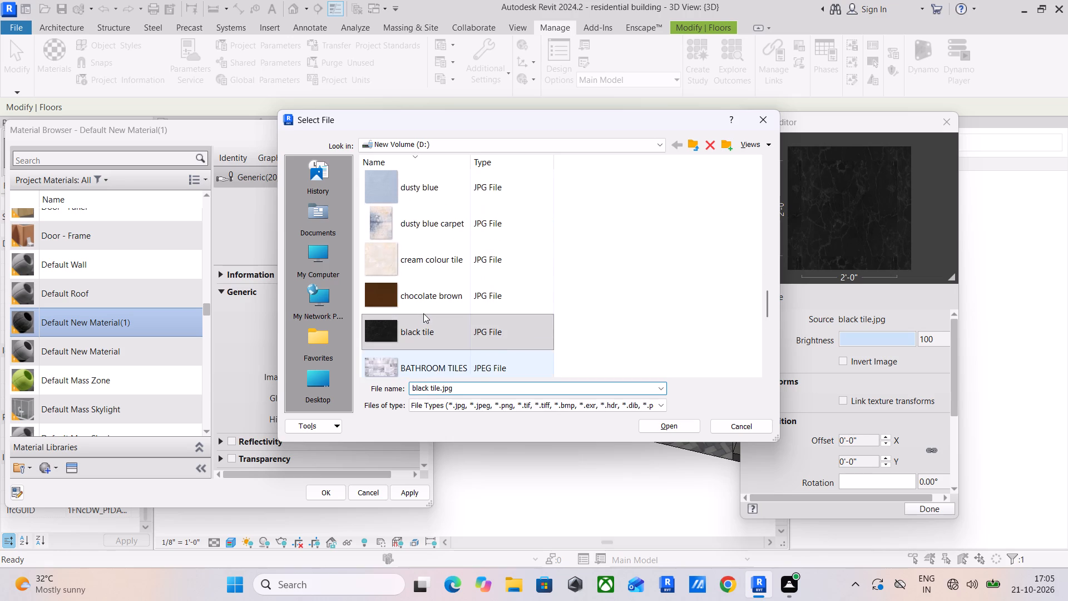
scroll(423, 313, "down", 2)
scroll(423, 313, "up", 1)
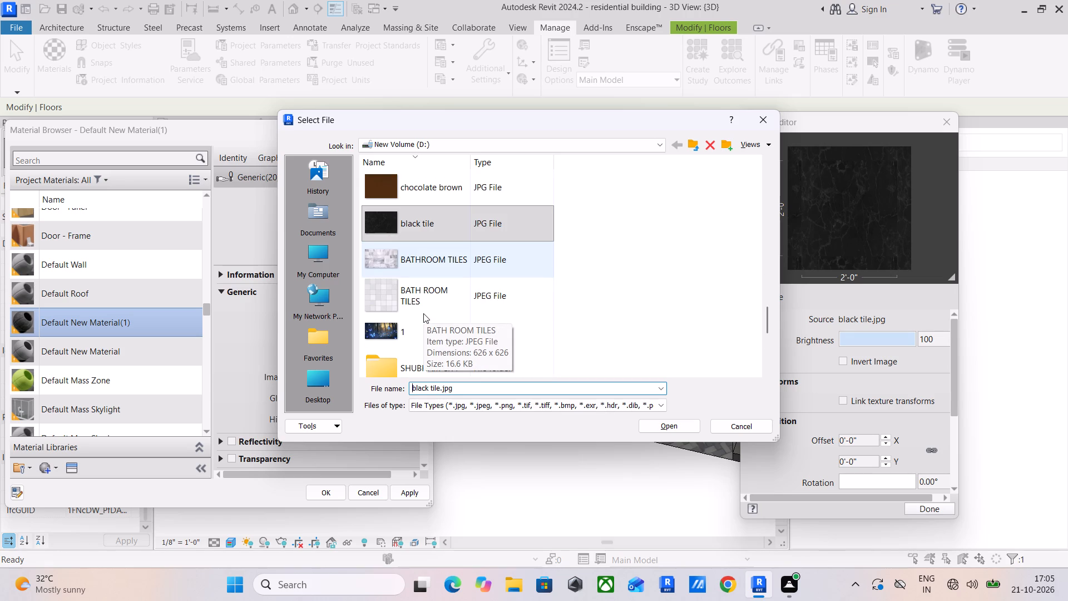
scroll(423, 310, "up", 1)
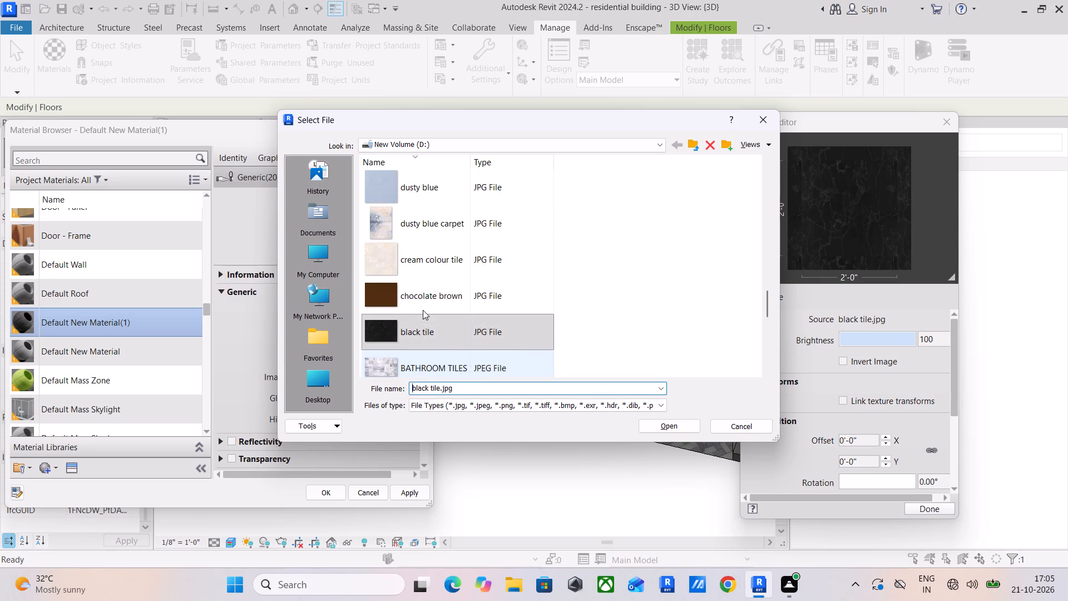
scroll(423, 310, "up", 5)
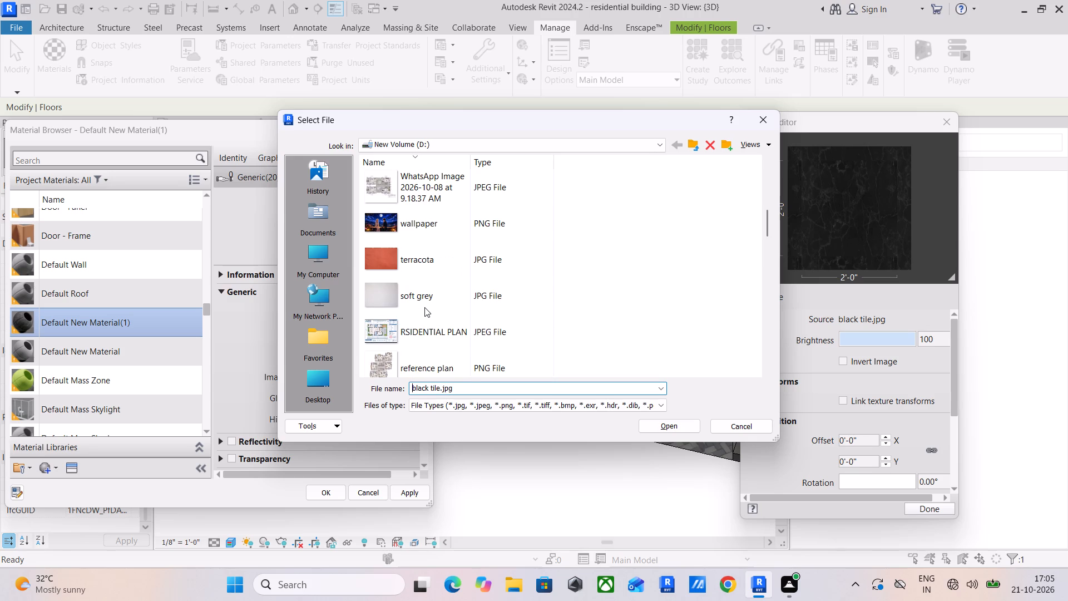
scroll(424, 307, "up", 3)
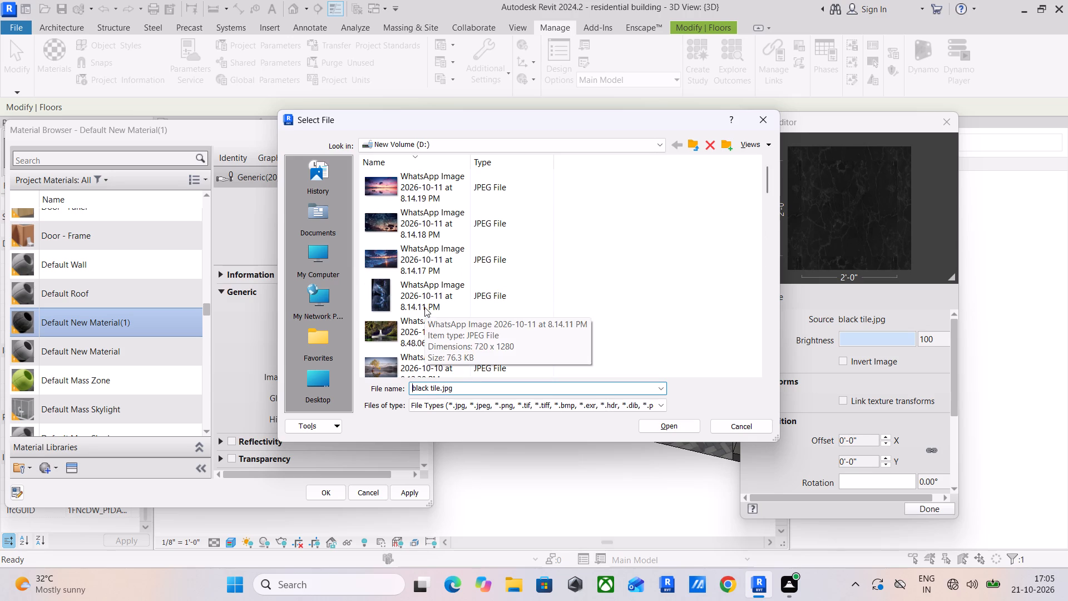
scroll(424, 307, "down", 5)
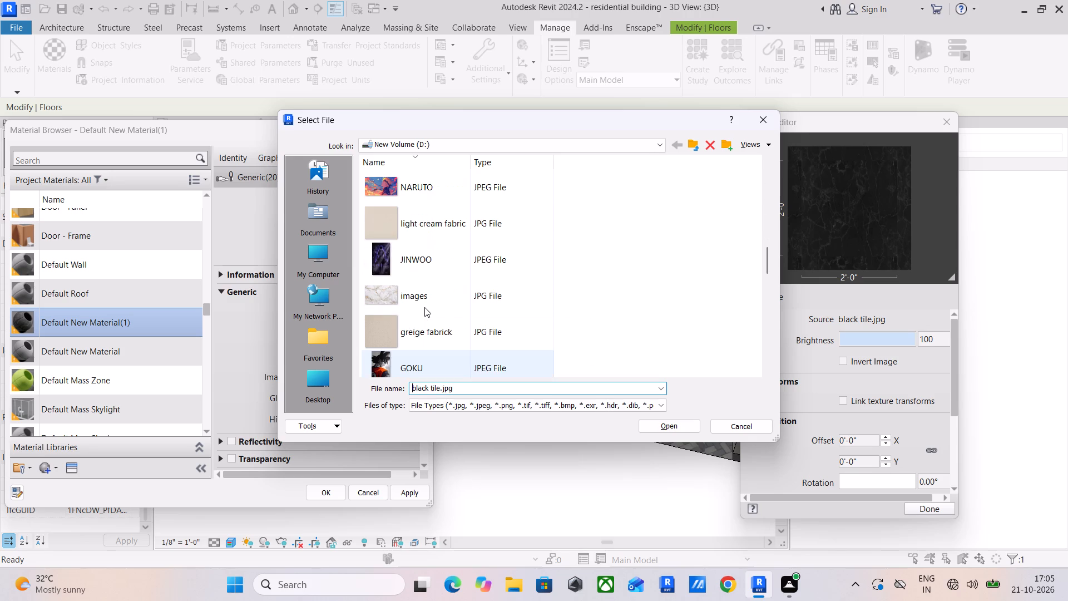
scroll(428, 335, "up", 3)
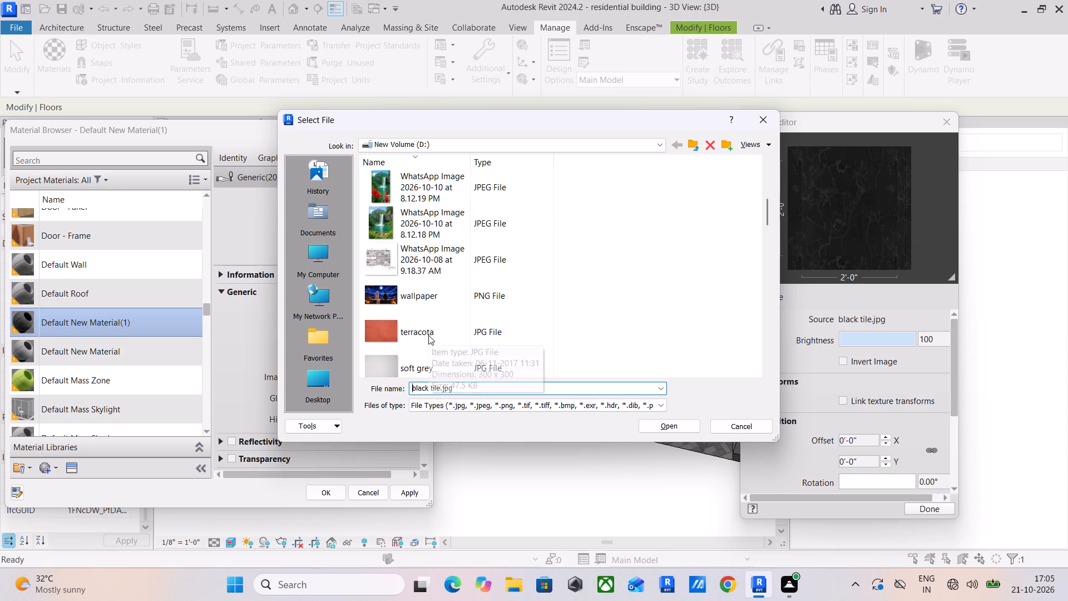
scroll(428, 335, "up", 7)
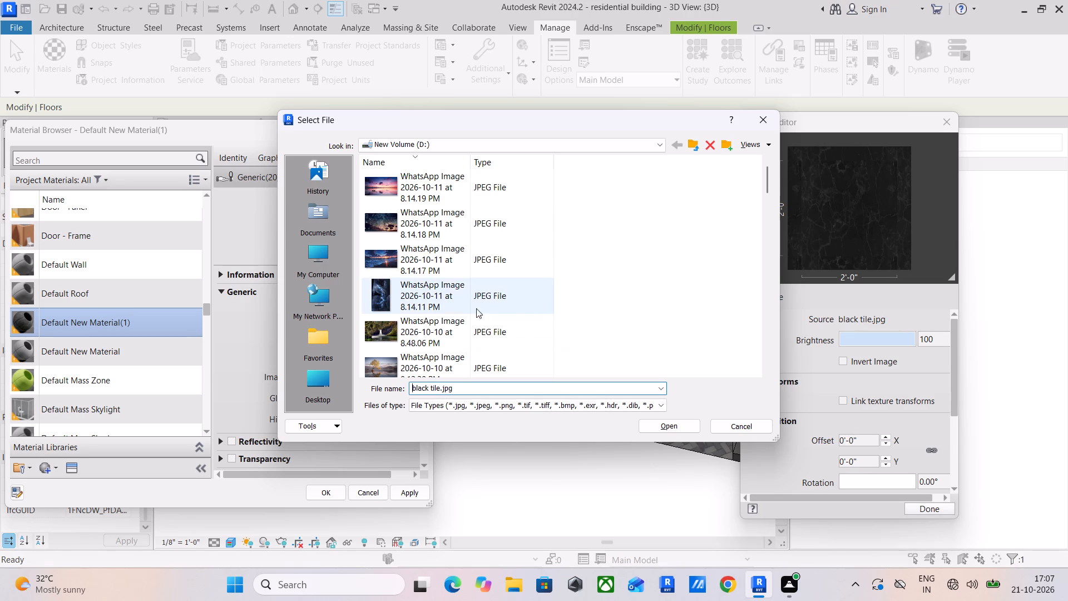
scroll(447, 275, "down", 2)
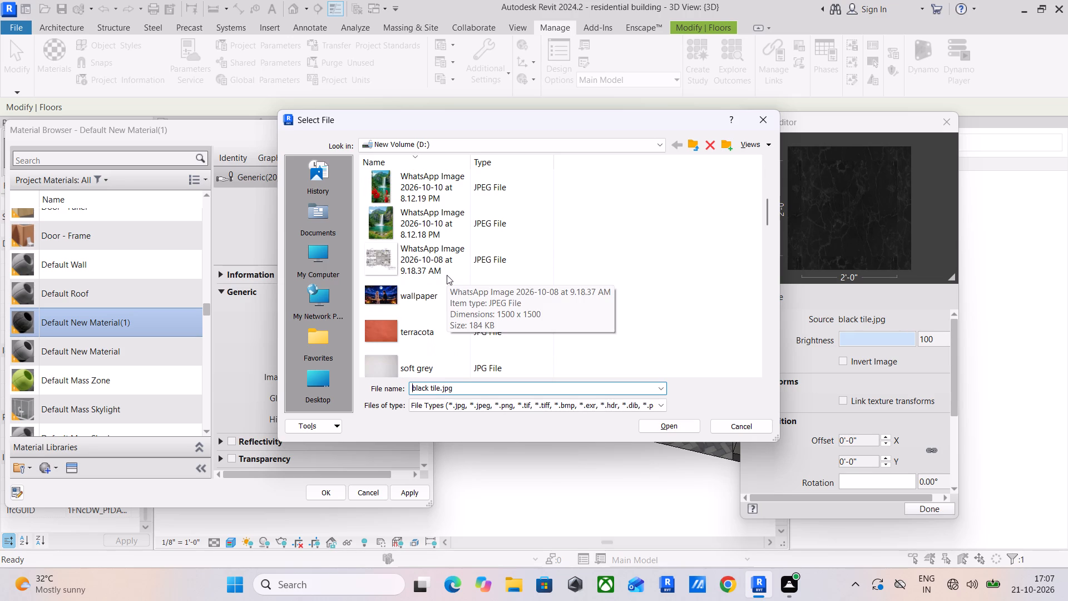
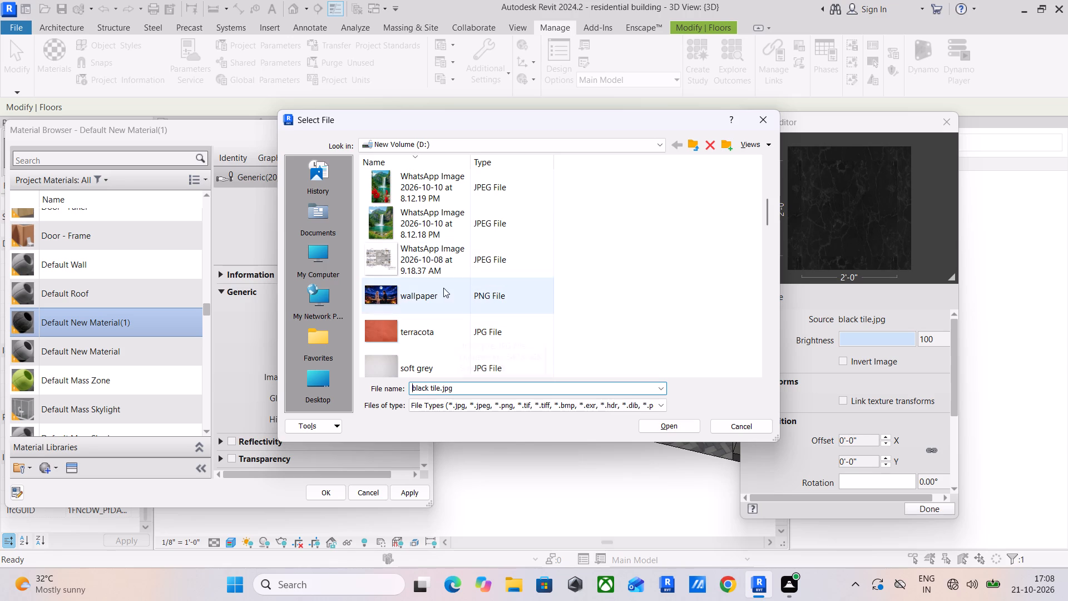
Look through the D: drive images and its revit material folder for another paving texture for the outer floor.
scroll(453, 280, "down", 2)
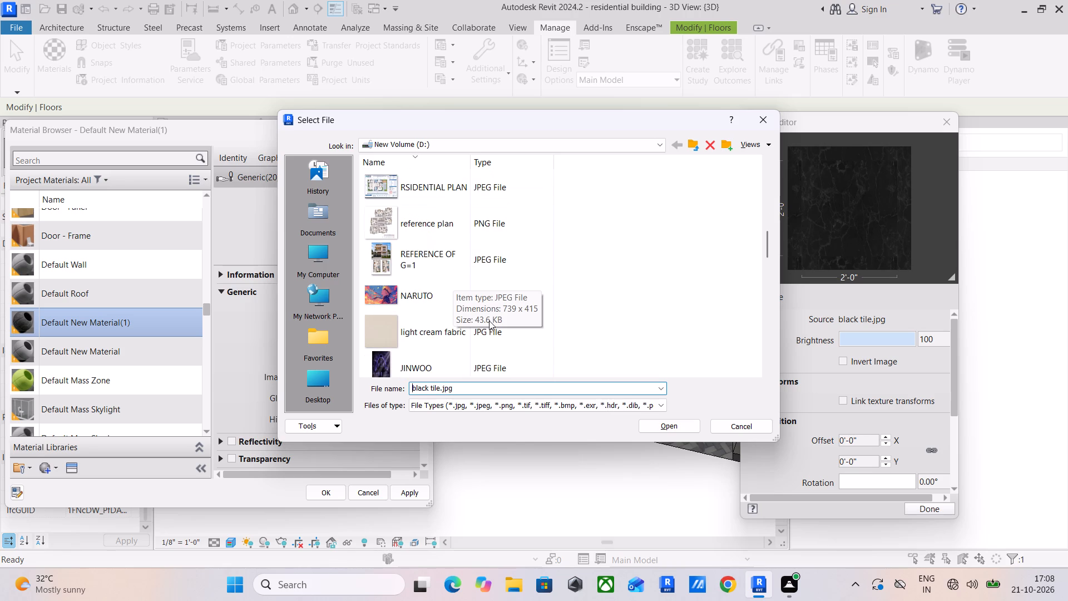
scroll(478, 317, "up", 11)
scroll(474, 317, "down", 8)
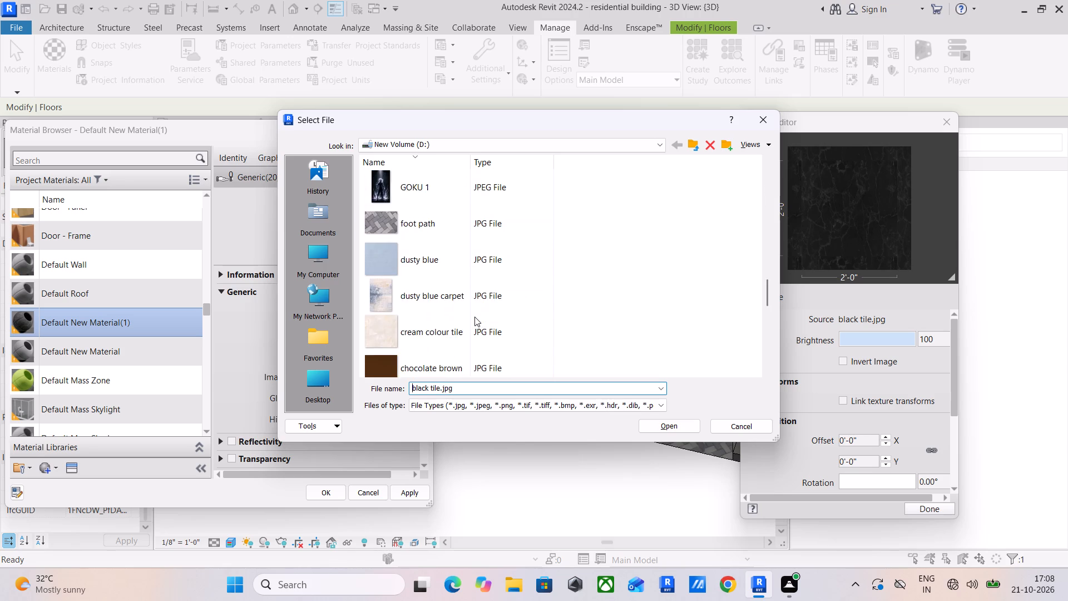
scroll(474, 317, "down", 4)
double_click(441, 230)
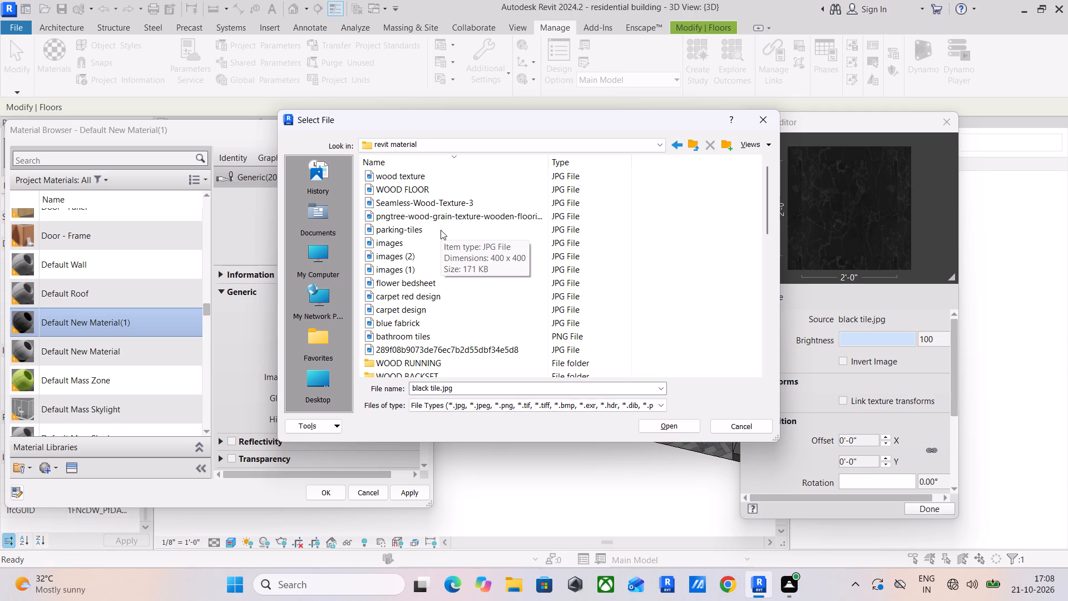
scroll(441, 230, "up", 10, "ctrl")
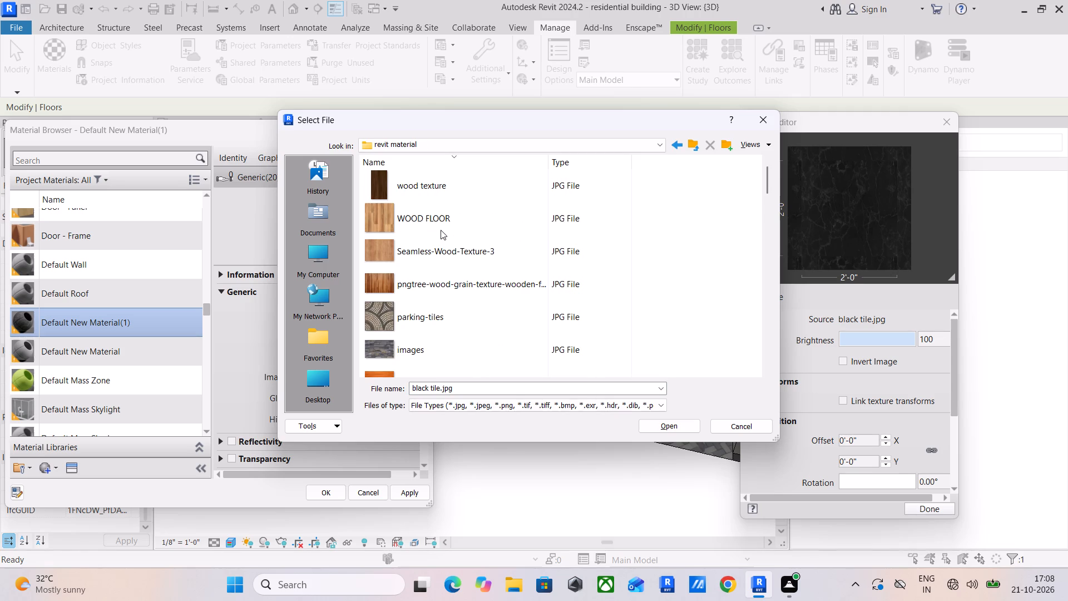
scroll(409, 289, "down", 1)
scroll(409, 289, "up", 3, "ctrl")
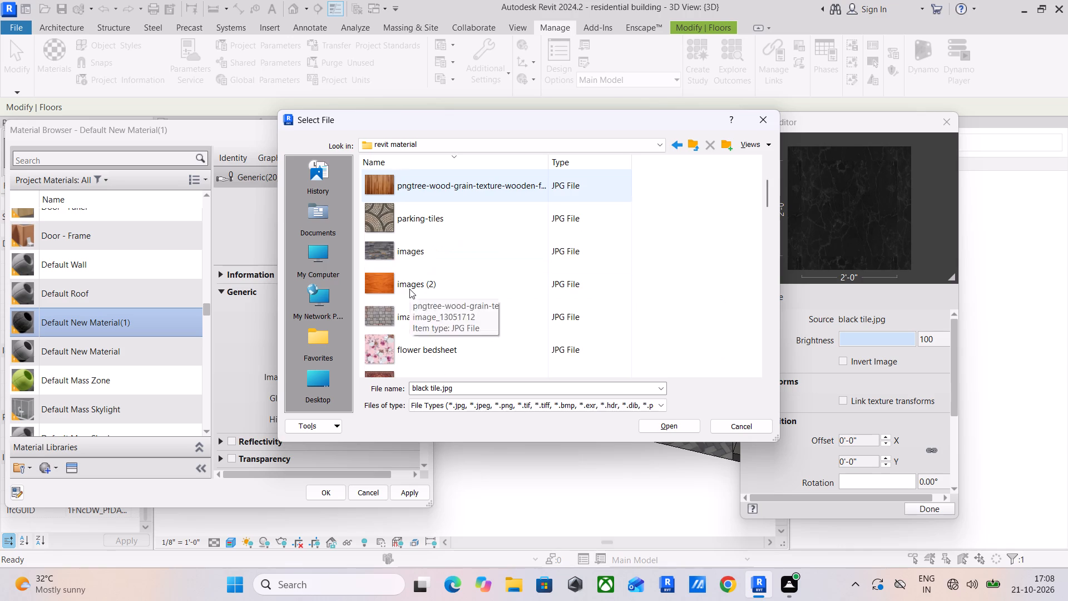
scroll(433, 273, "down", 1)
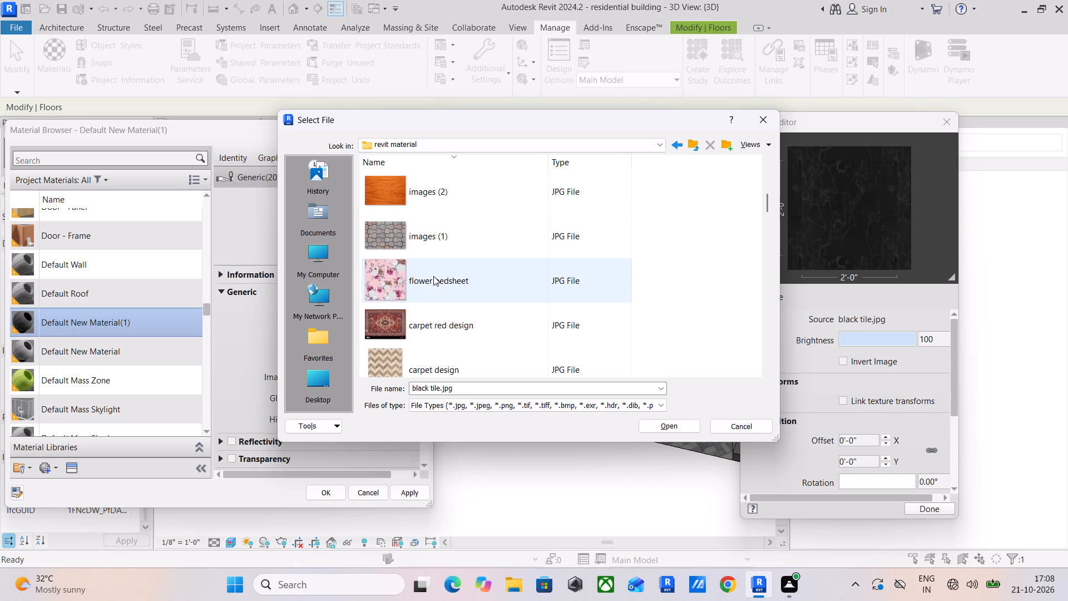
scroll(433, 276, "down", 4)
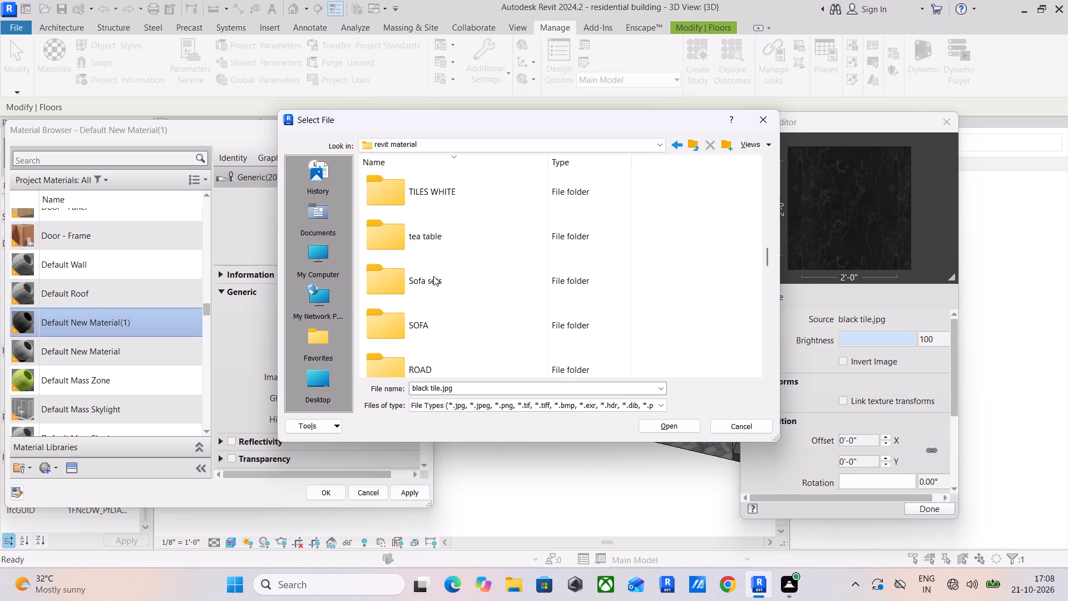
scroll(433, 276, "down", 2)
scroll(433, 276, "up", 2)
scroll(433, 276, "down", 2)
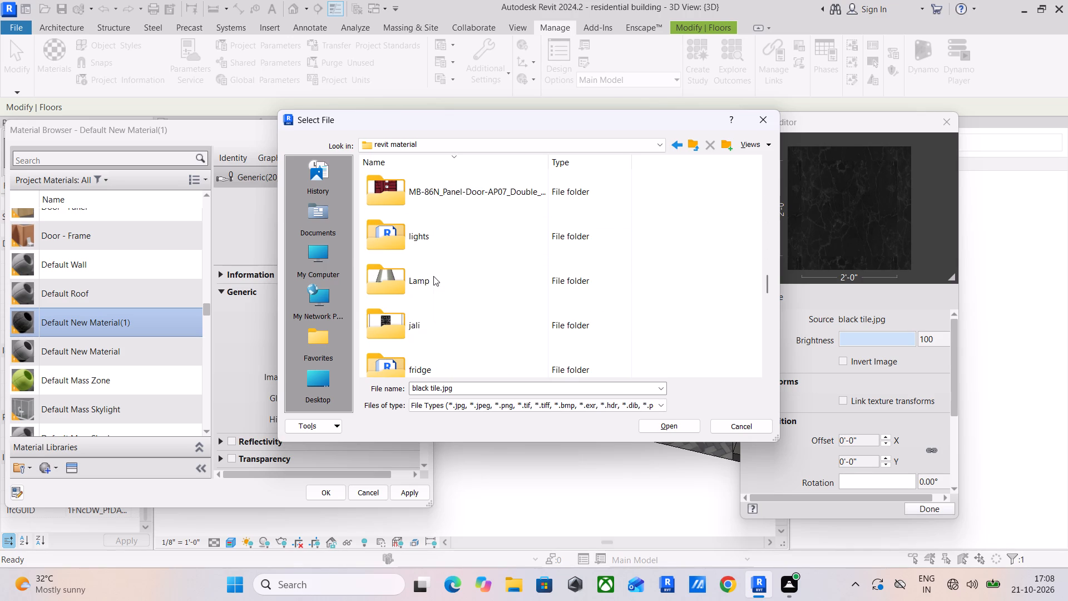
scroll(433, 276, "up", 1)
Set the Default New Material(1) texture to Tiles_21_roughness_1K.png from SOFA's tiles rougness subfolder, then apply and accept the material.
double_click(447, 204)
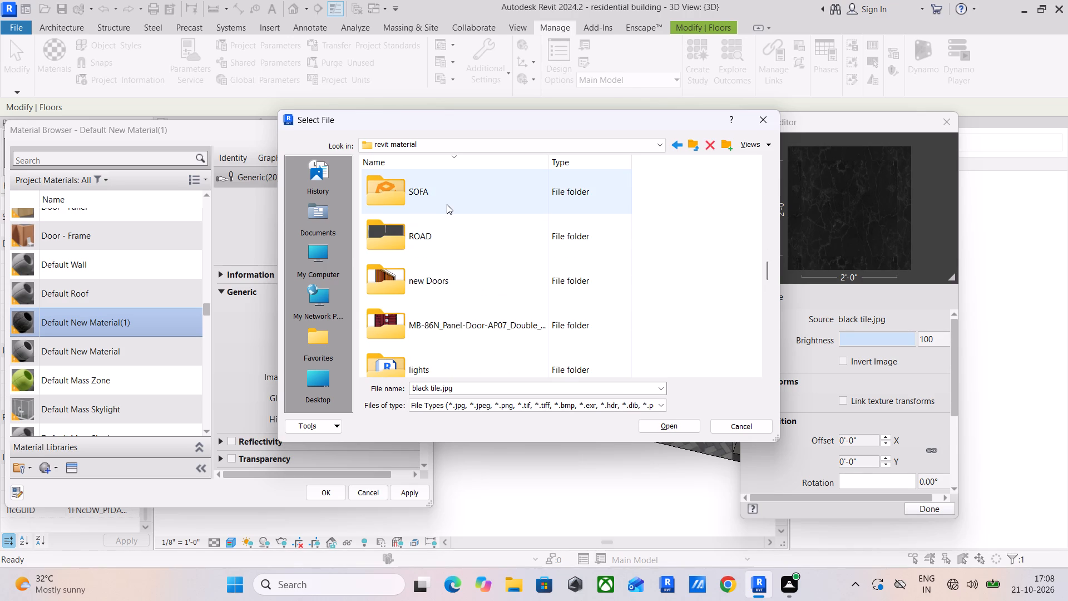
scroll(437, 283, "up", 5, "ctrl")
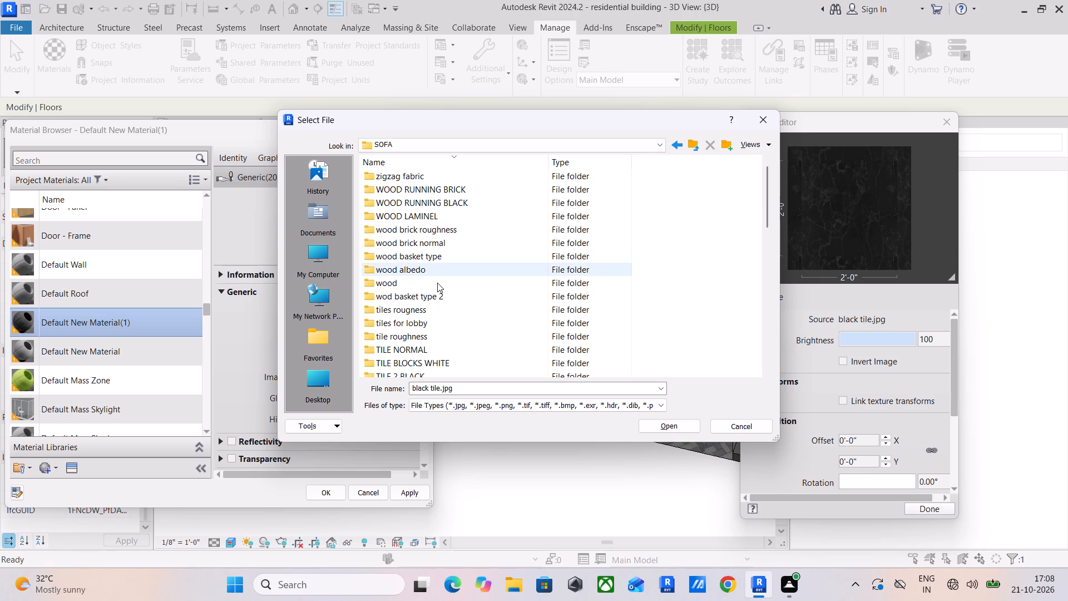
scroll(437, 283, "up", 8, "ctrl")
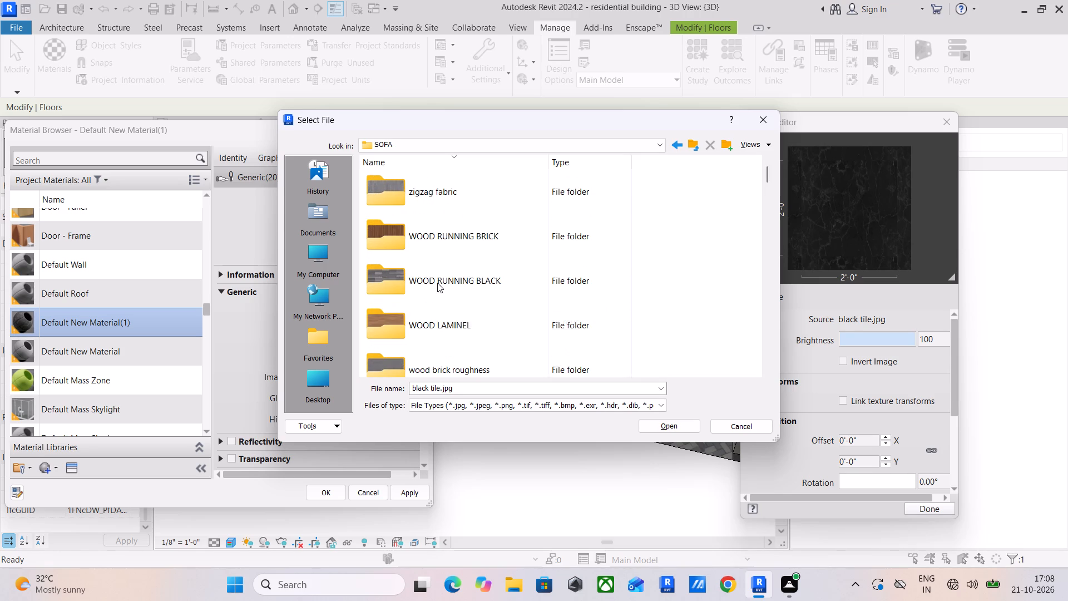
scroll(437, 283, "up", 3, "ctrl")
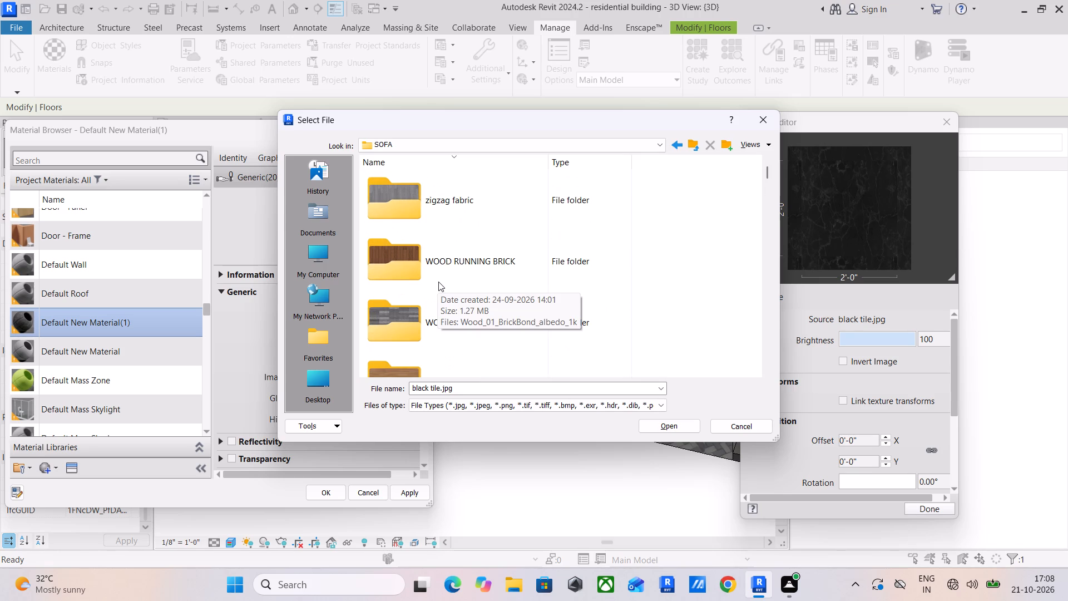
scroll(438, 282, "down", 1)
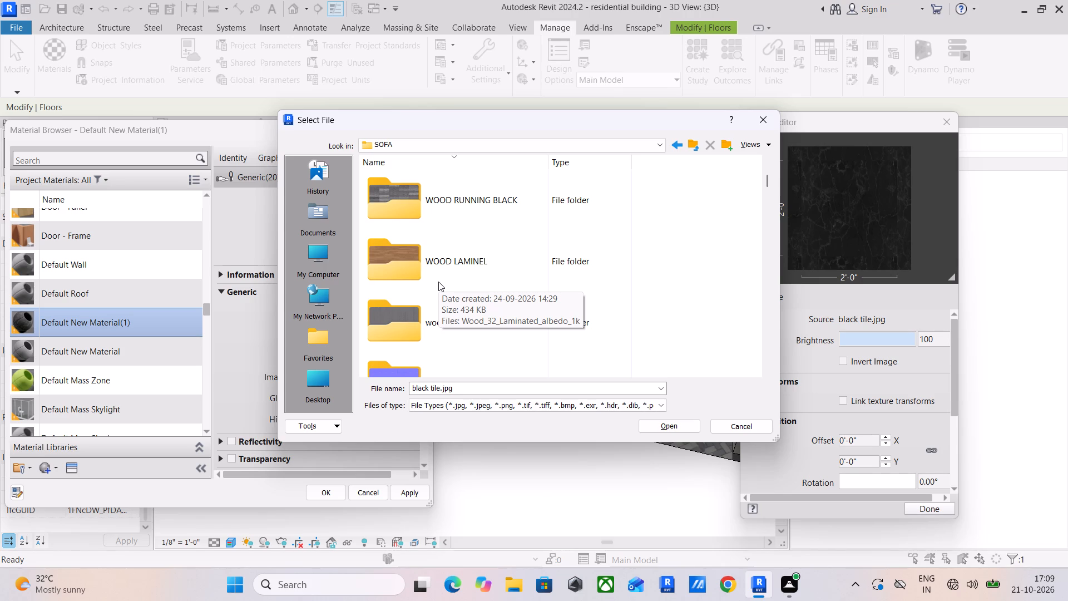
scroll(464, 258, "down", 1)
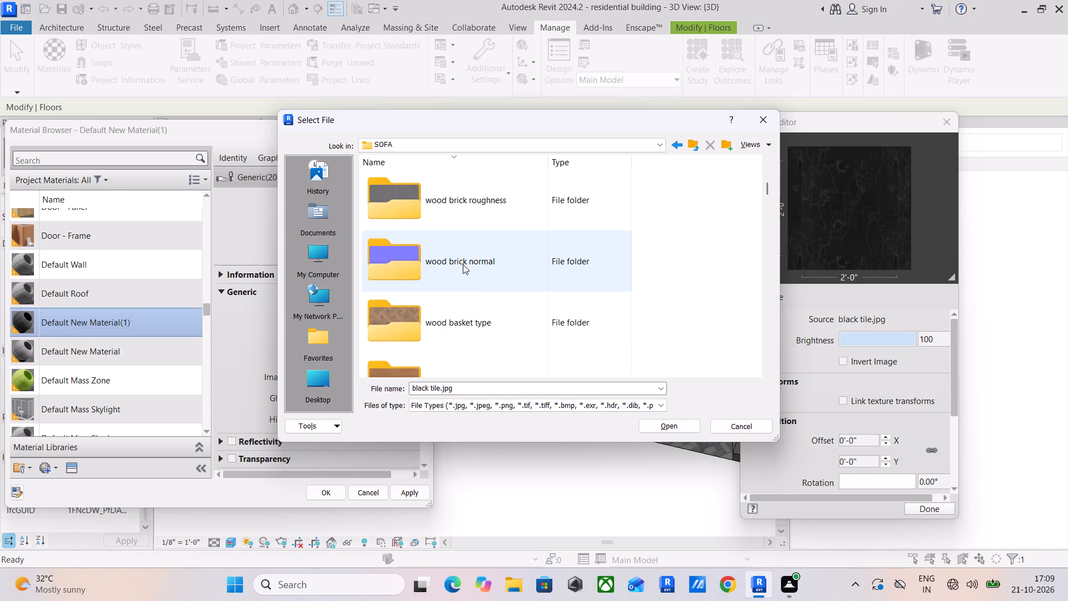
left_click(466, 210)
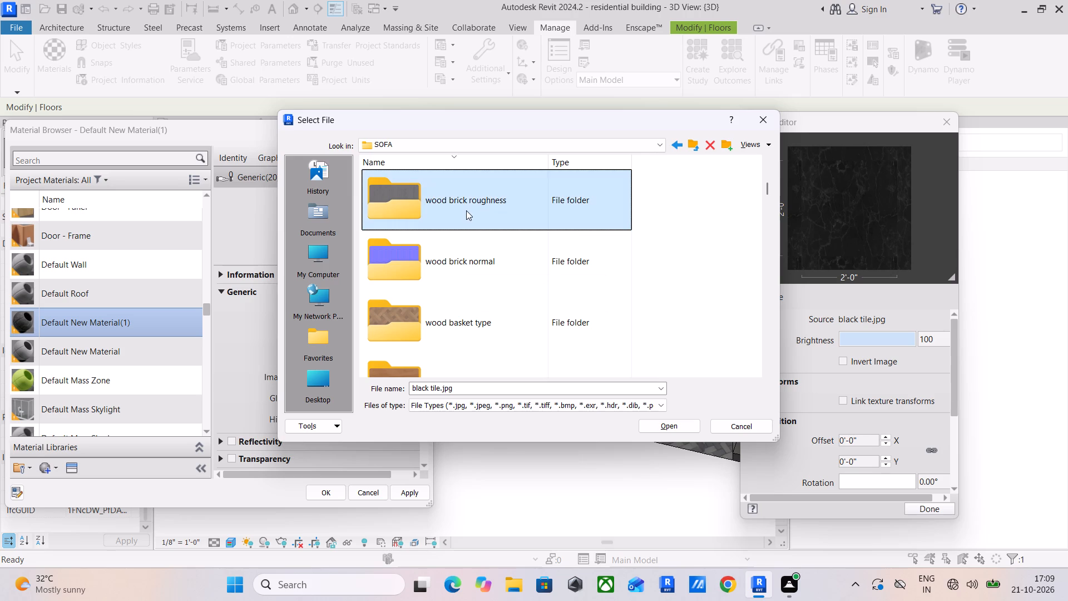
scroll(465, 216, "down", 1)
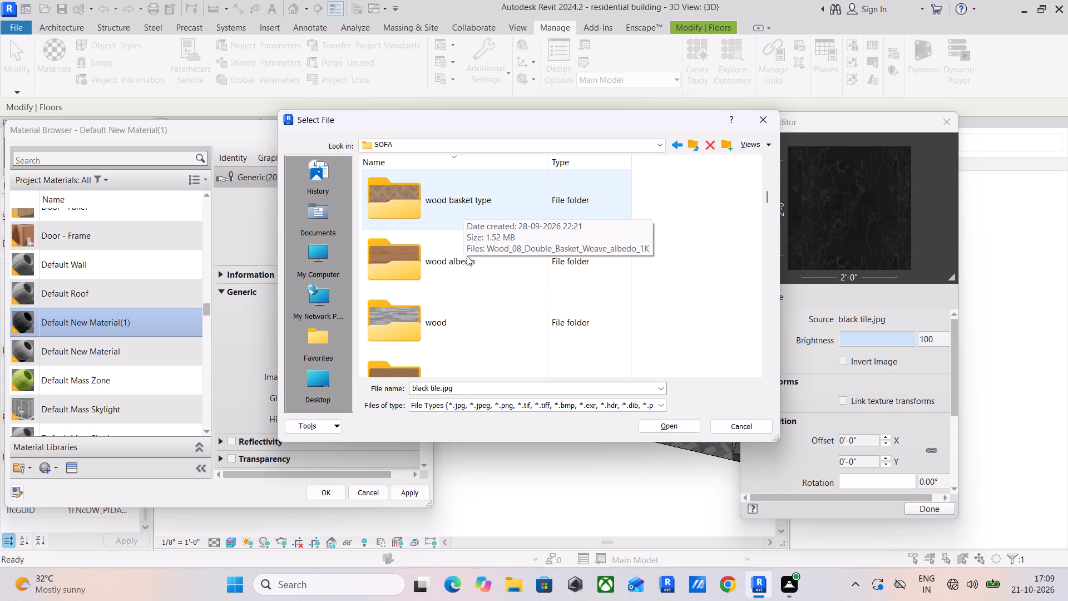
scroll(467, 257, "down", 1)
double_click(439, 324)
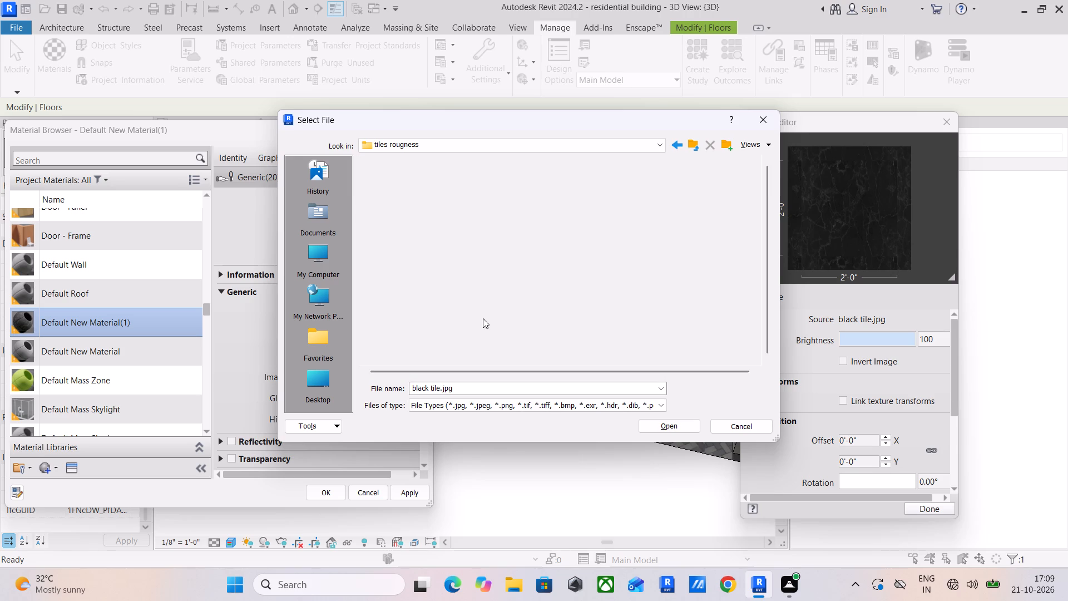
double_click(449, 178)
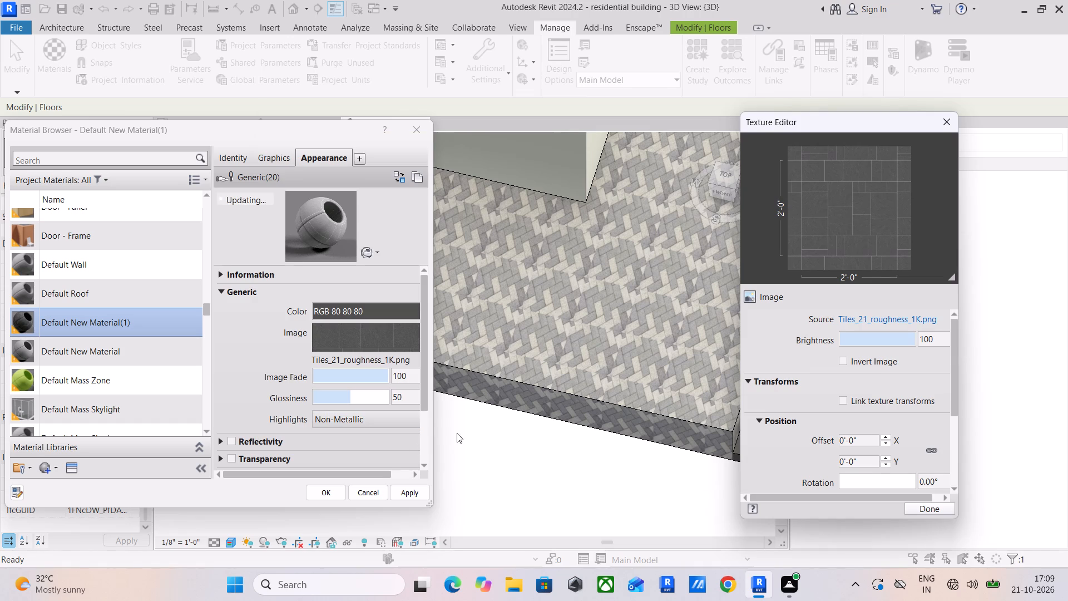
left_click(408, 486)
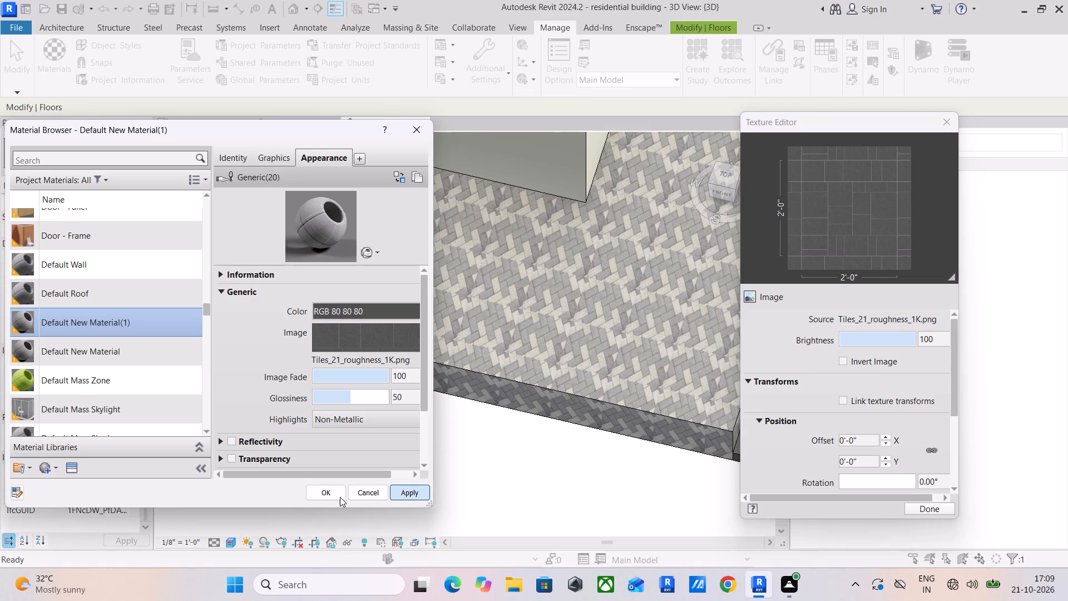
left_click(320, 495)
Examine the new tile texture on the outer floor around the building's walls and beside the entrance steps.
scroll(564, 314, "up", 5)
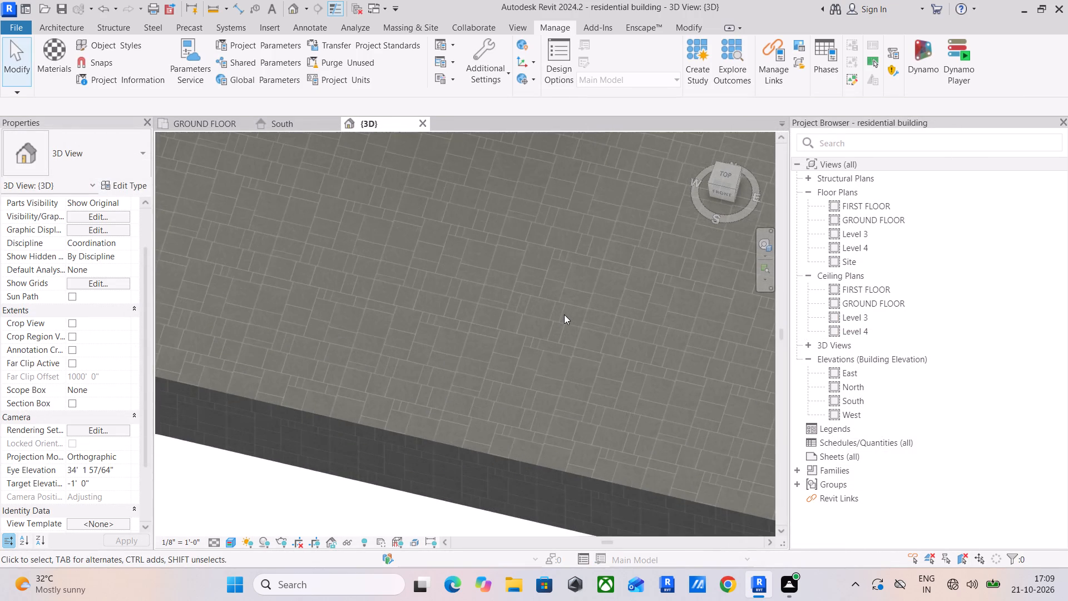
scroll(564, 314, "down", 5)
middle_click_drag(598, 324, 528, 383)
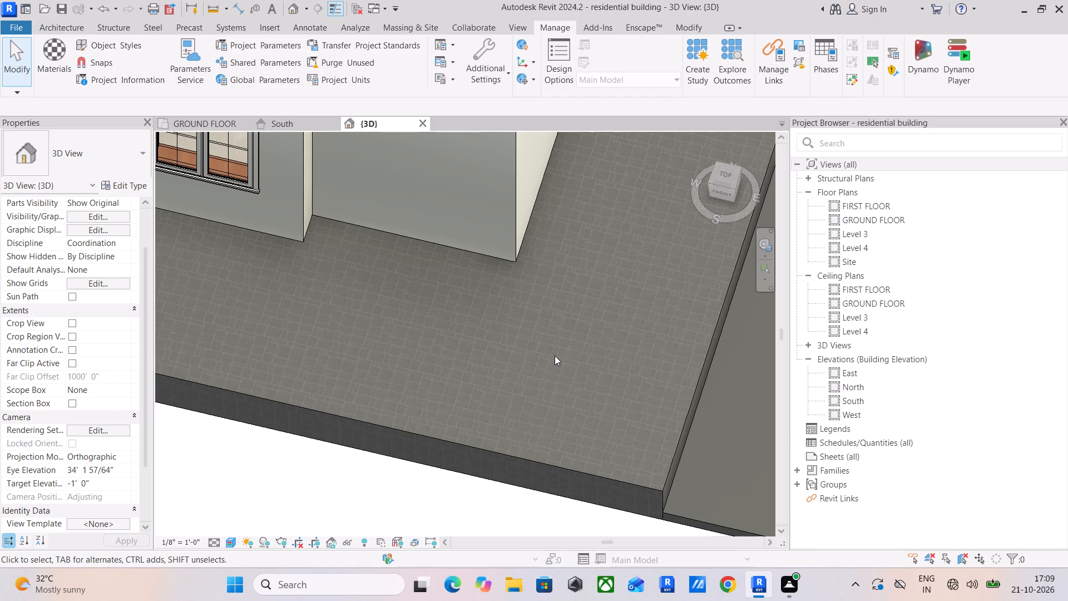
middle_click_drag(584, 338, 502, 426)
middle_click_drag(594, 333, 471, 403)
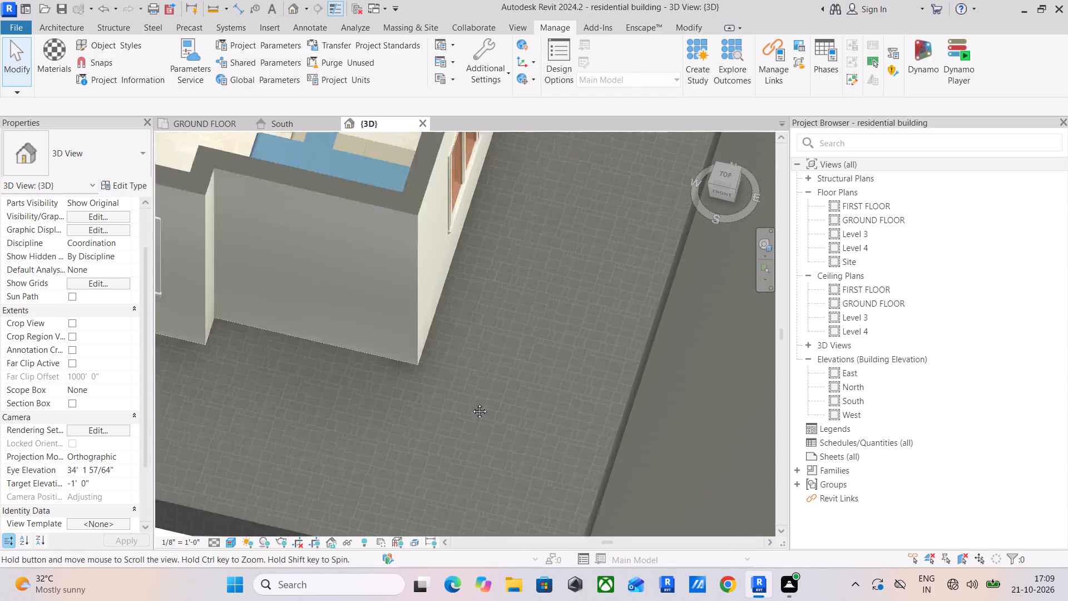
middle_click_drag(471, 403, 417, 422)
middle_click_drag(461, 375, 377, 393)
middle_click_drag(479, 388, 402, 543)
scroll(551, 282, "up", 1)
middle_click_drag(551, 287, 528, 405)
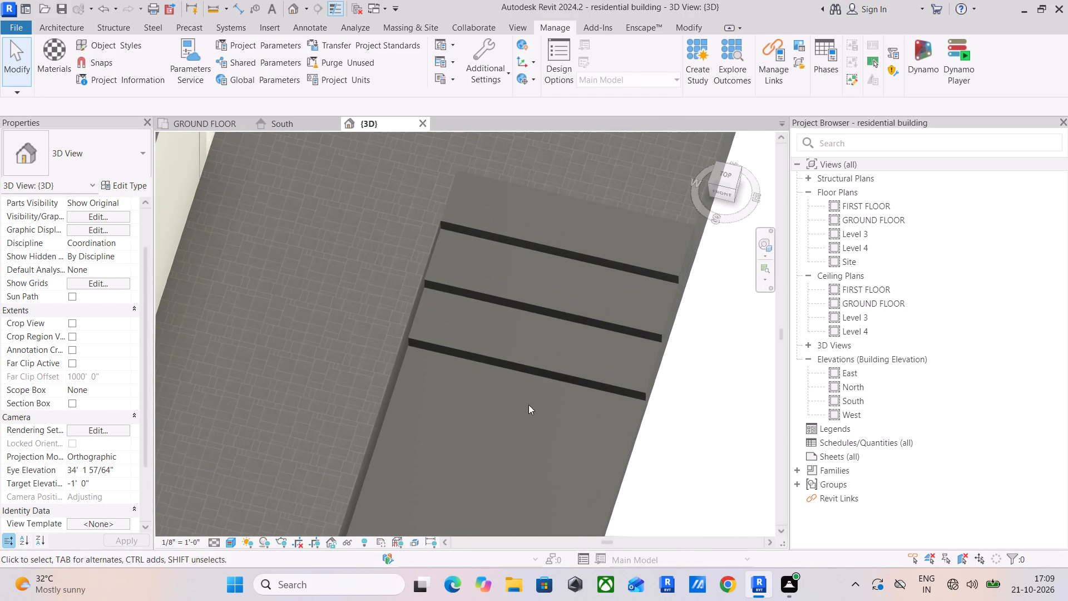
scroll(454, 164, "up", 4)
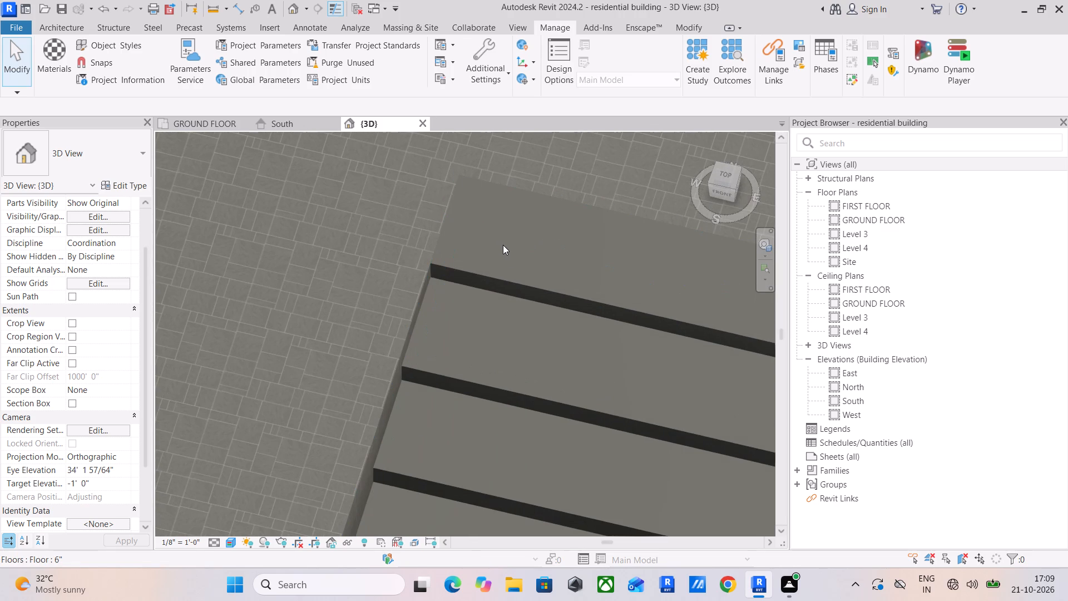
middle_click_drag(503, 245, 567, 316)
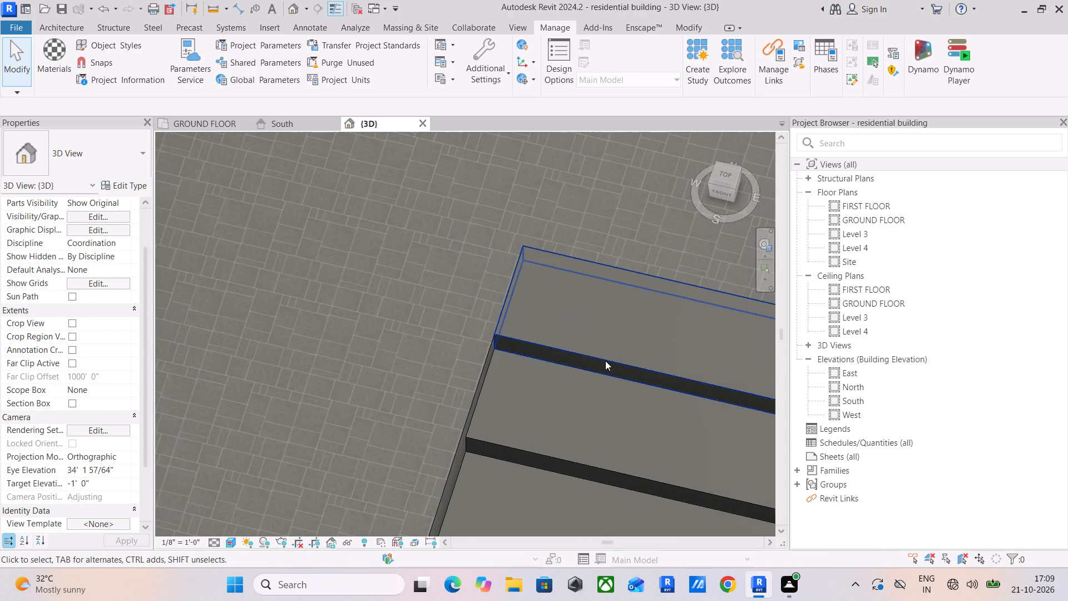
Select the uppermost 6" floor slab of the steps beside the outer floor.
left_click(605, 362)
scroll(589, 328, "down", 3)
middle_click_drag(595, 326, 551, 278)
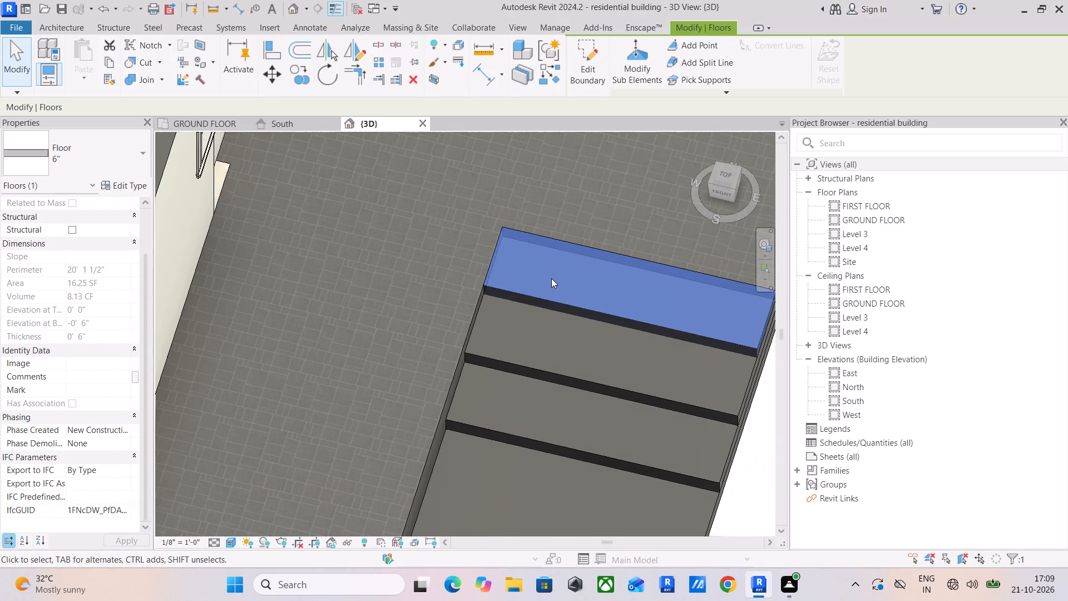
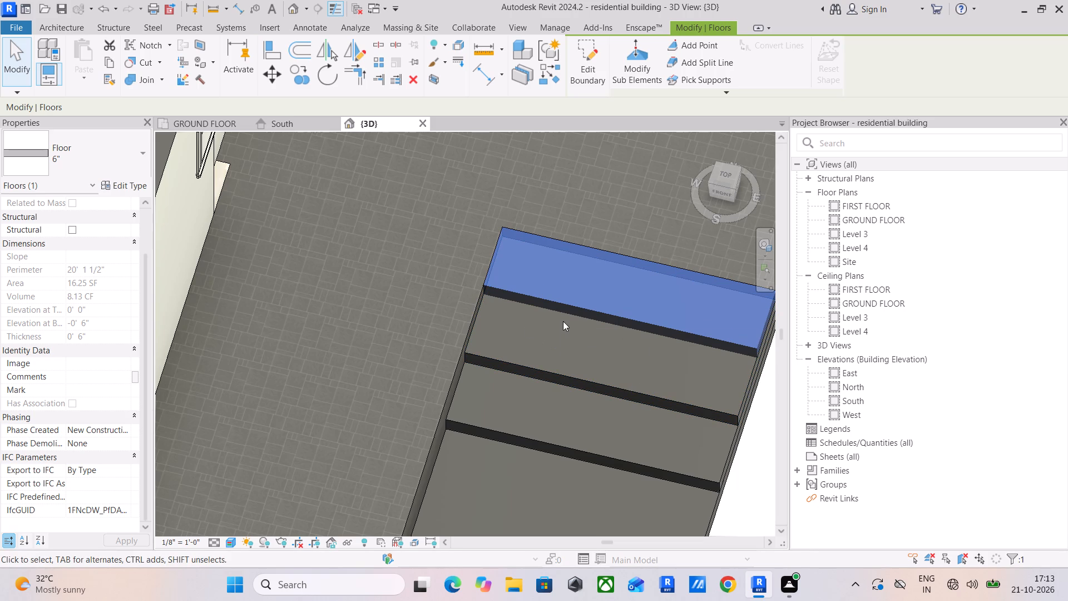
Shift the 2' double-hung window on the right-side wall away from the wall joint, to 4'-3" and 1'-4" from its side references.
scroll(535, 280, "up", 4)
scroll(535, 280, "down", 5)
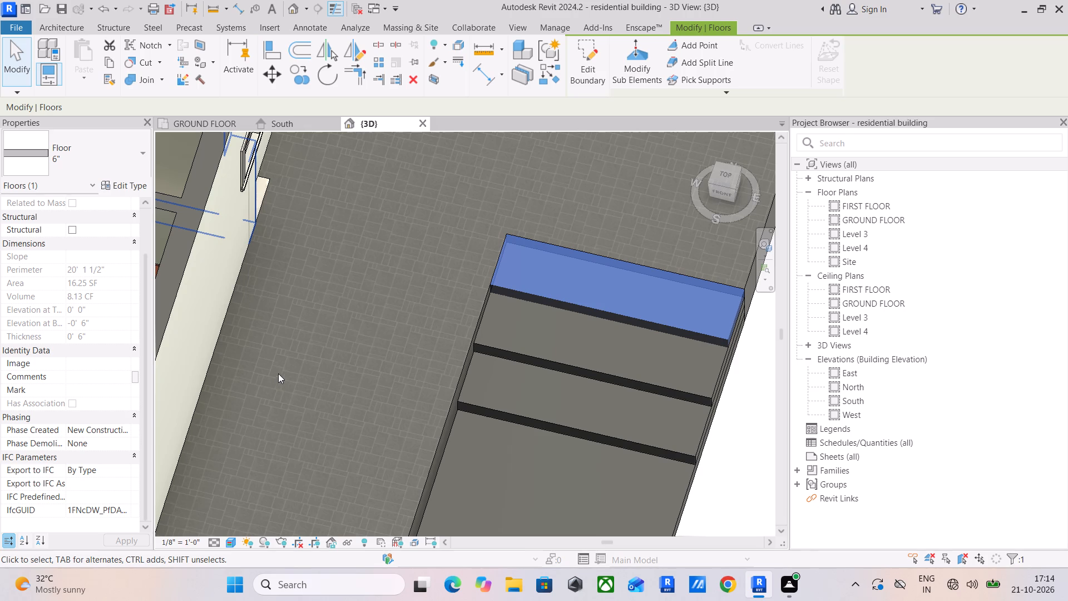
middle_click_drag(408, 254, 335, 195, "shift")
middle_click_drag(355, 268, 327, 487)
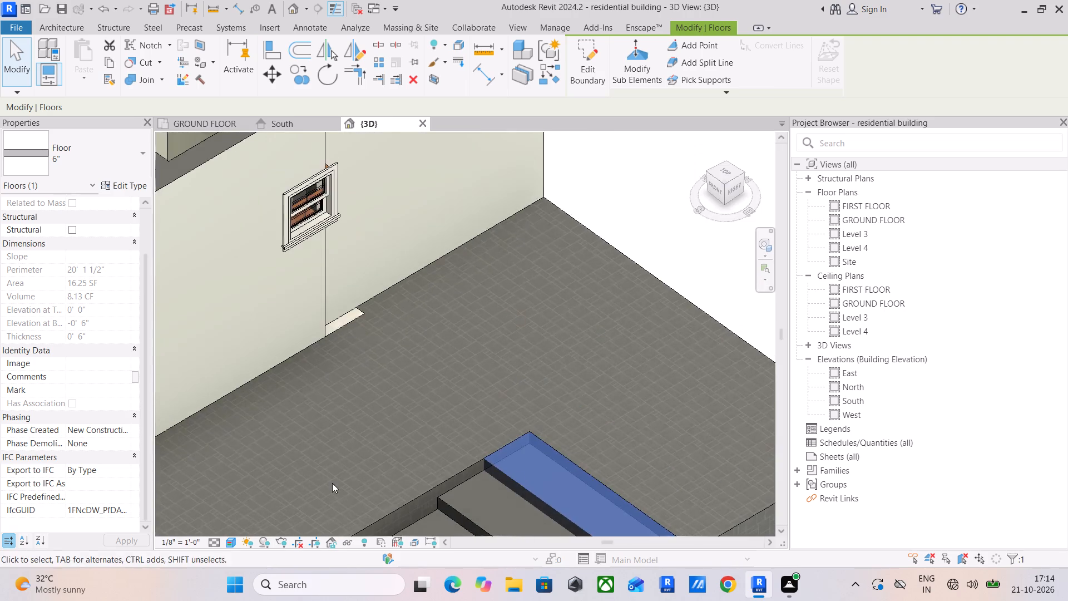
scroll(300, 205, "up", 5)
scroll(406, 336, "down", 3)
middle_click_drag(458, 349, 377, 274, "shift")
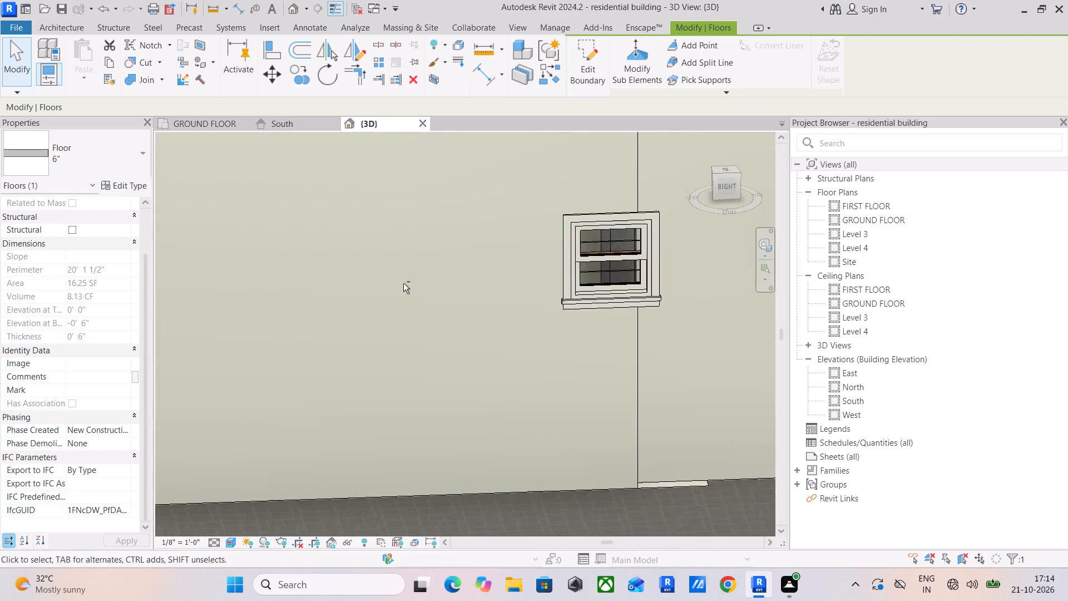
middle_click_drag(489, 316, 272, 359)
left_click(436, 275)
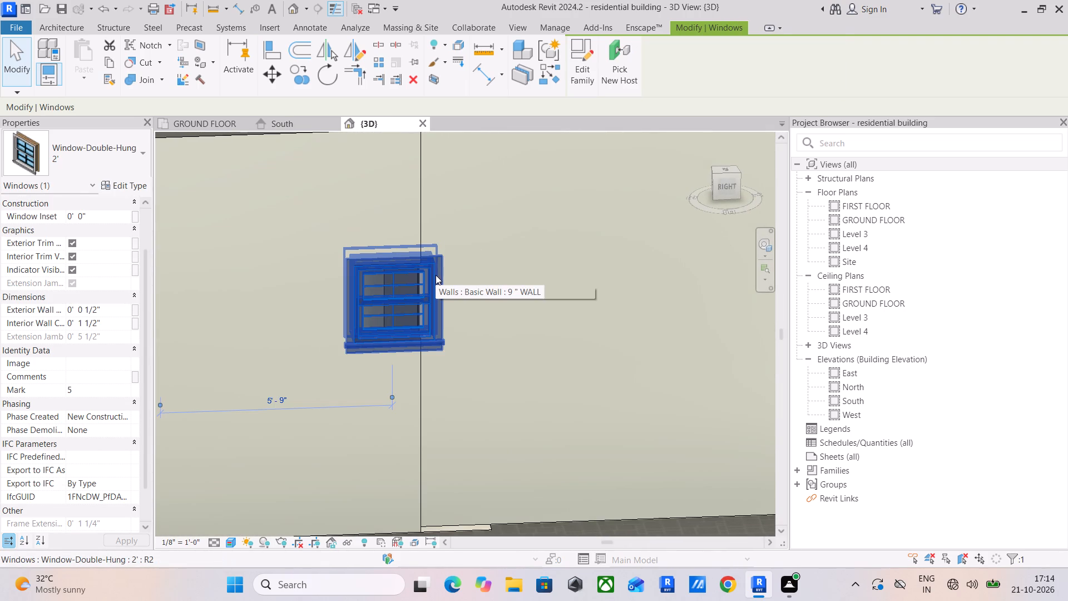
left_click(733, 191)
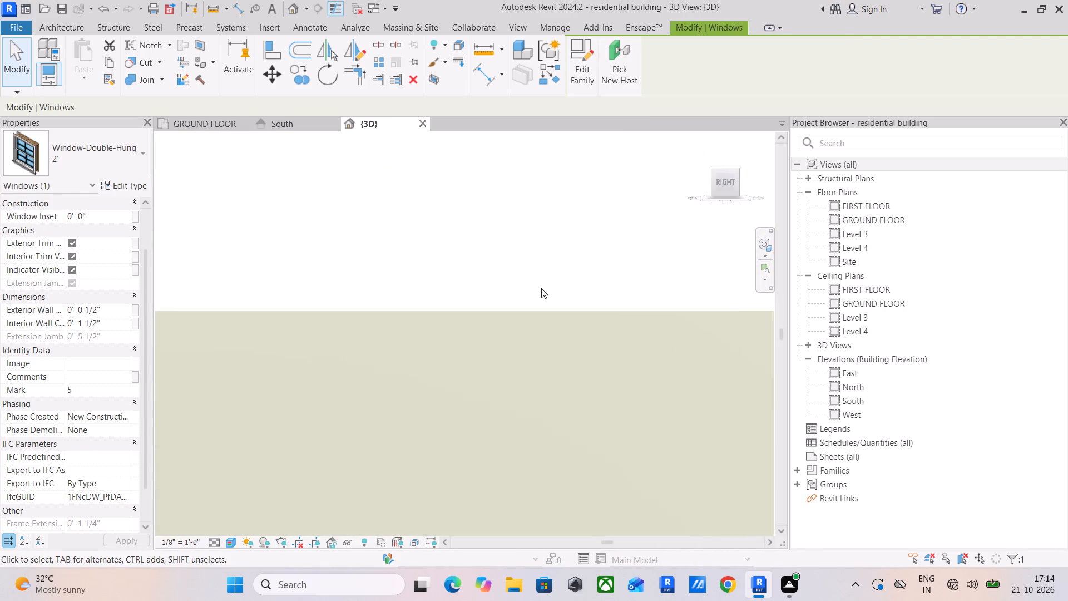
scroll(457, 326, "down", 3)
key("Left")
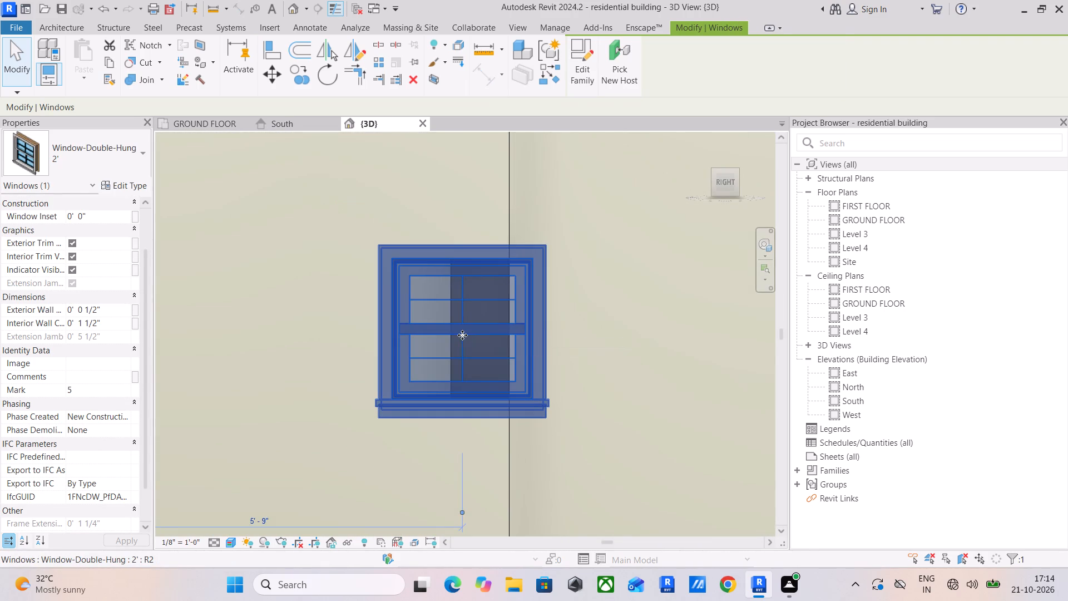
key("Left")
key("Left")
key("Left")
key("Left")
key("Left")
key("Left")
key("Left")
key("Left")
key("Left")
key("Left")
key("Left")
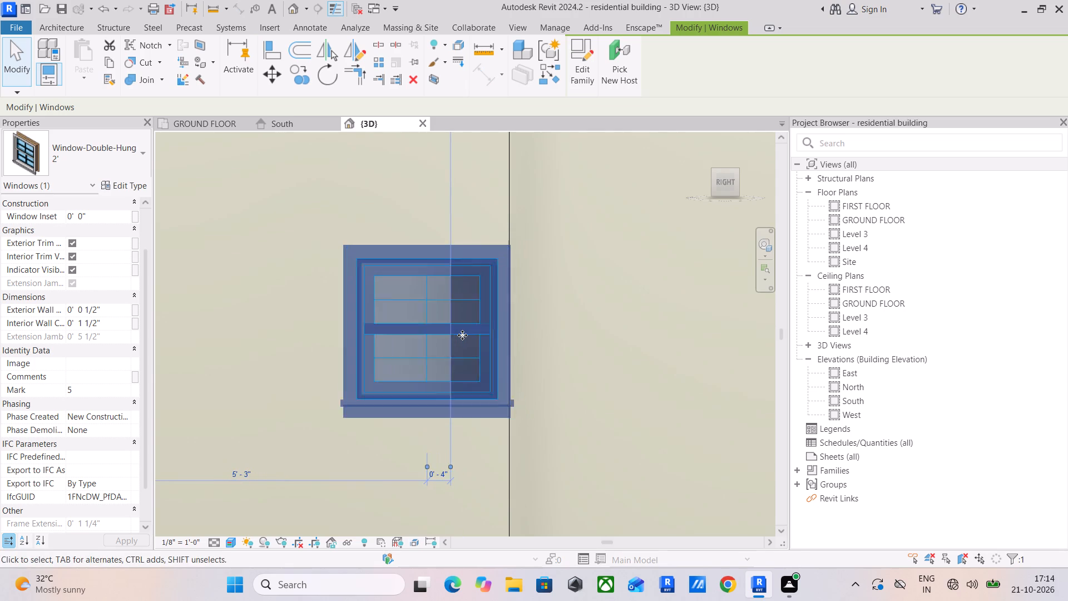
key("Left")
key("Left")
key("Left")
key("Left")
key("Left")
key("Left")
key("Left")
key("Left")
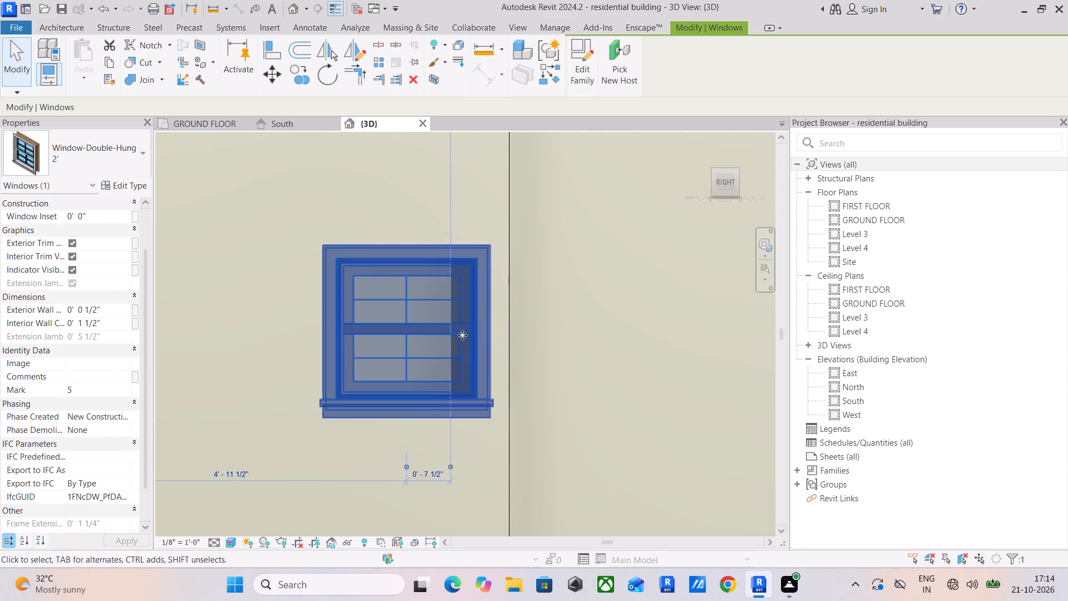
key("Left")
key("Left")
key("Left")
key("Left")
key("Left")
key("Left")
key("Left")
key("Left")
key("Left")
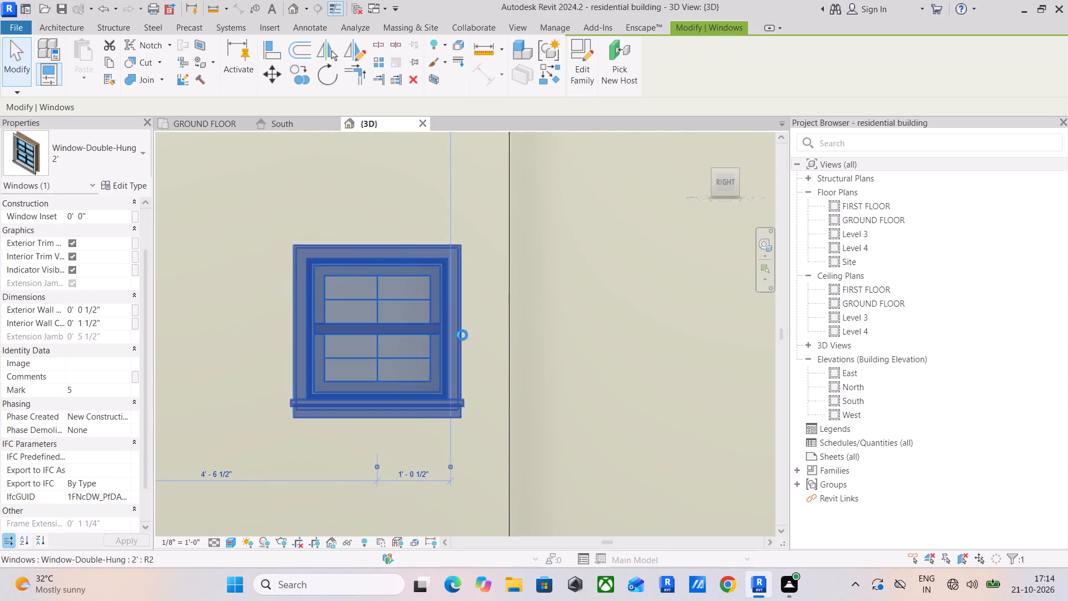
key("Left")
key("Left")
key("Left")
key("Left")
key("Left")
key("Left")
key("Left")
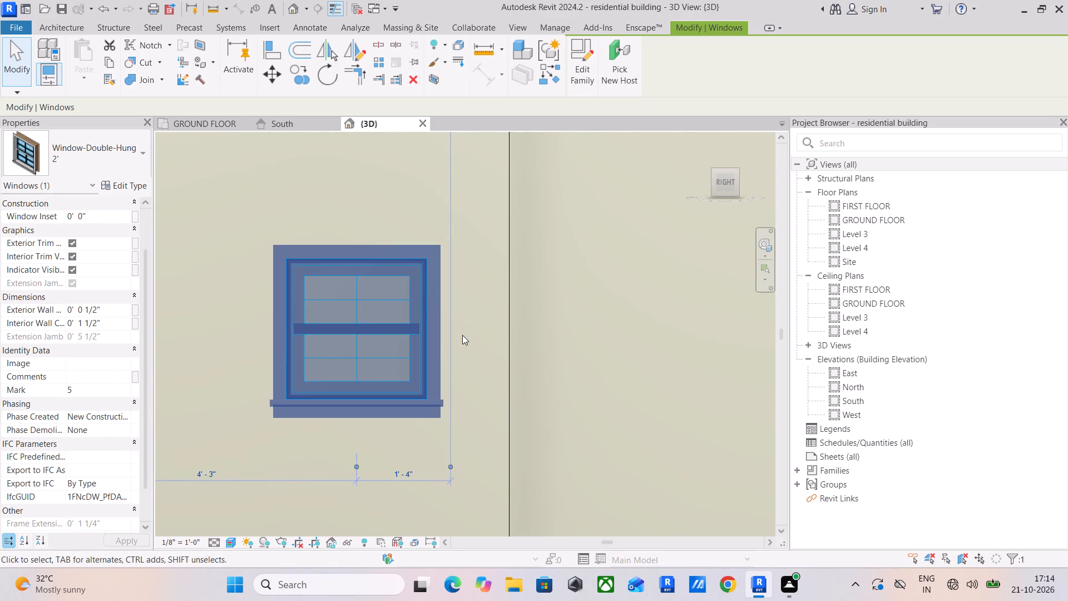
Examine the shifted window's placement relative to the casement window on the same wall, in angled and straight-on views.
scroll(485, 358, "down", 5)
scroll(427, 344, "up", 1)
scroll(427, 344, "down", 3)
scroll(373, 339, "down", 2)
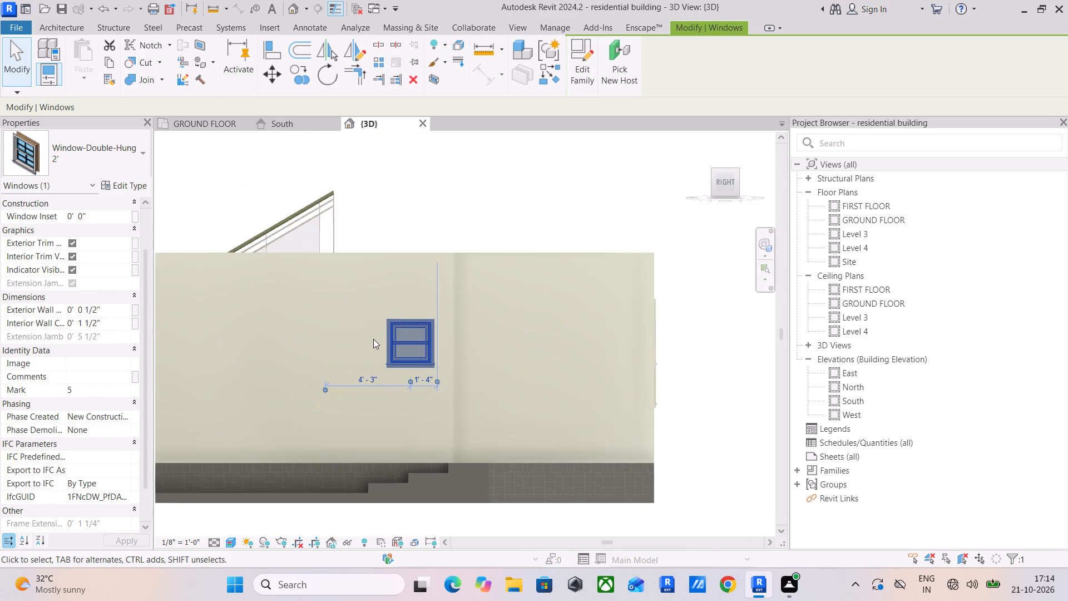
middle_click_drag(365, 339, 445, 436, "shift")
left_click(547, 446)
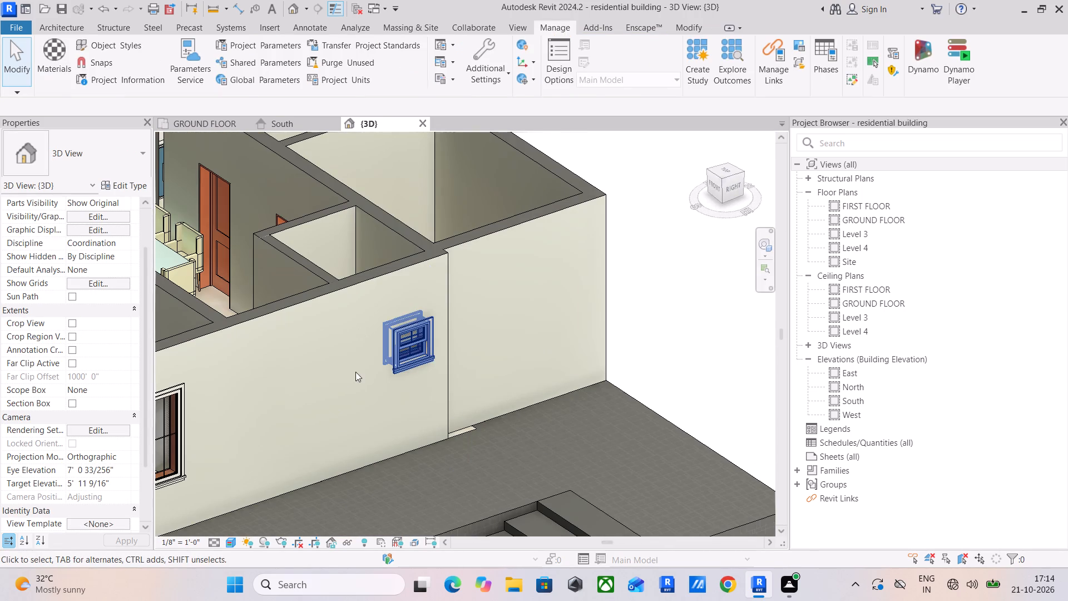
middle_click_drag(355, 372, 426, 339)
scroll(460, 349, "down", 3)
middle_click_drag(515, 354, 436, 324, "shift")
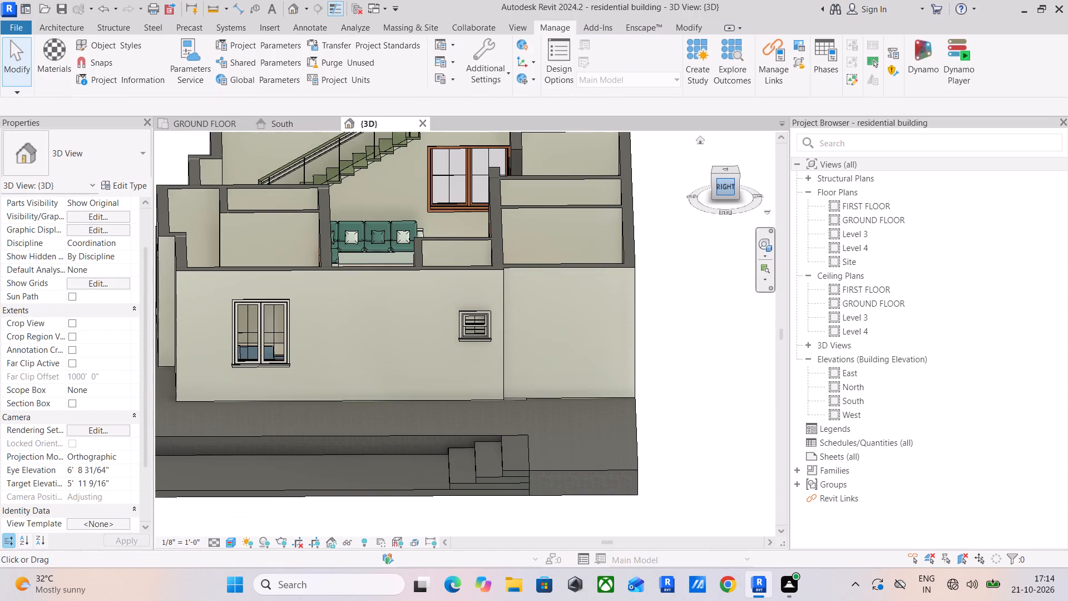
left_click(726, 183)
scroll(445, 321, "up", 10)
scroll(368, 329, "up", 2)
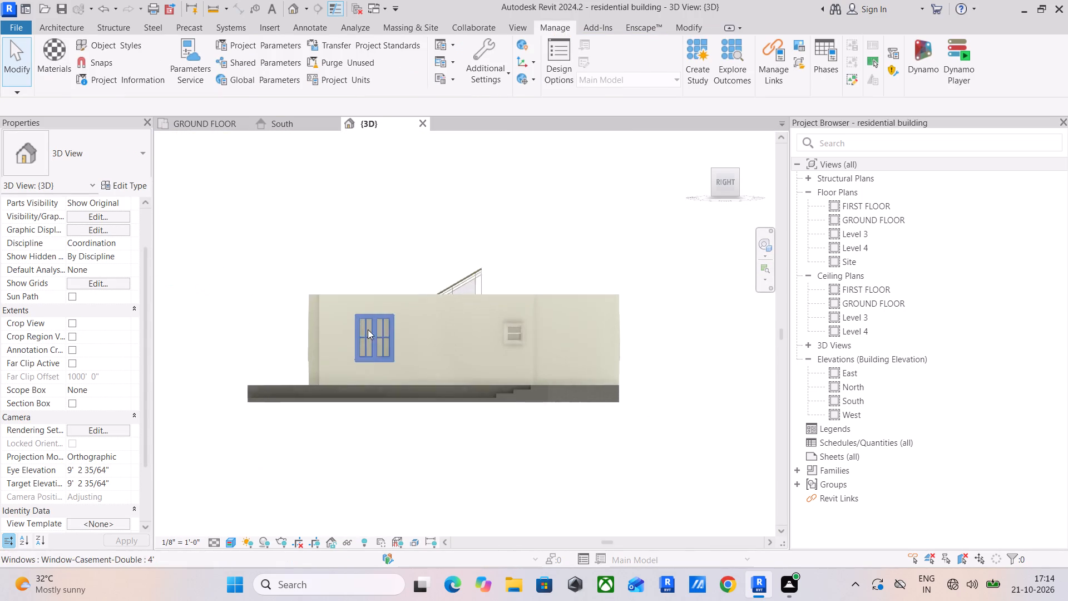
scroll(368, 329, "up", 3)
middle_click_drag(421, 337, 375, 377)
scroll(417, 341, "up", 1)
scroll(327, 345, "up", 3)
middle_click_drag(625, 358, 431, 359)
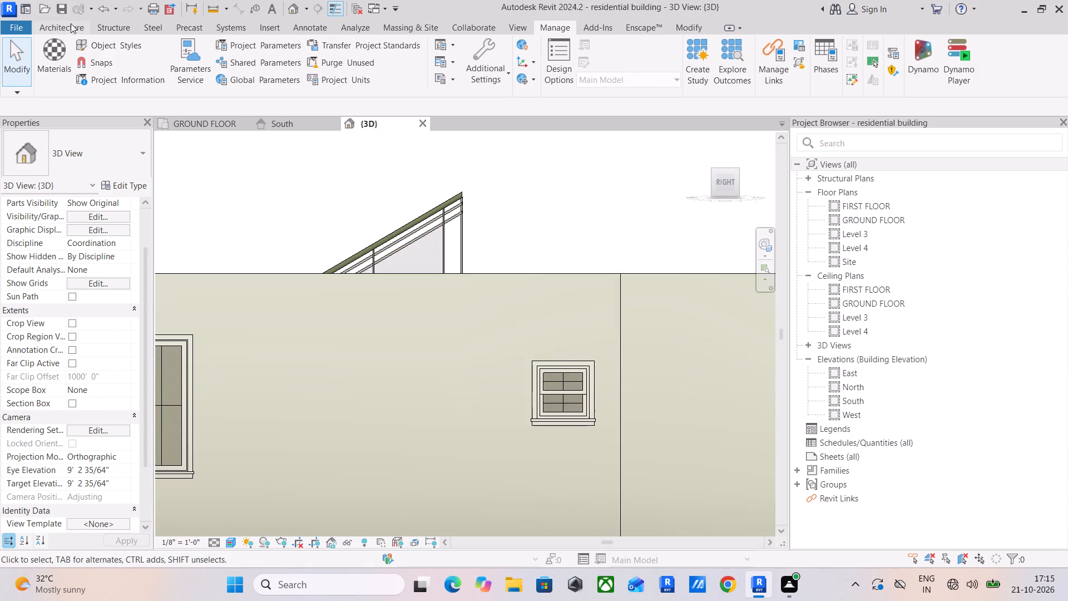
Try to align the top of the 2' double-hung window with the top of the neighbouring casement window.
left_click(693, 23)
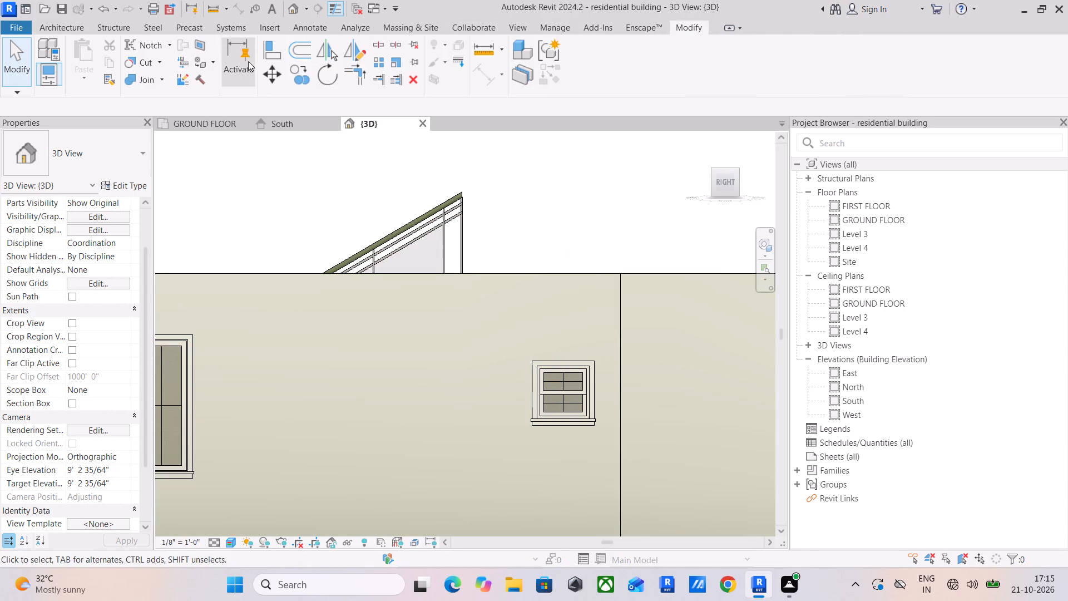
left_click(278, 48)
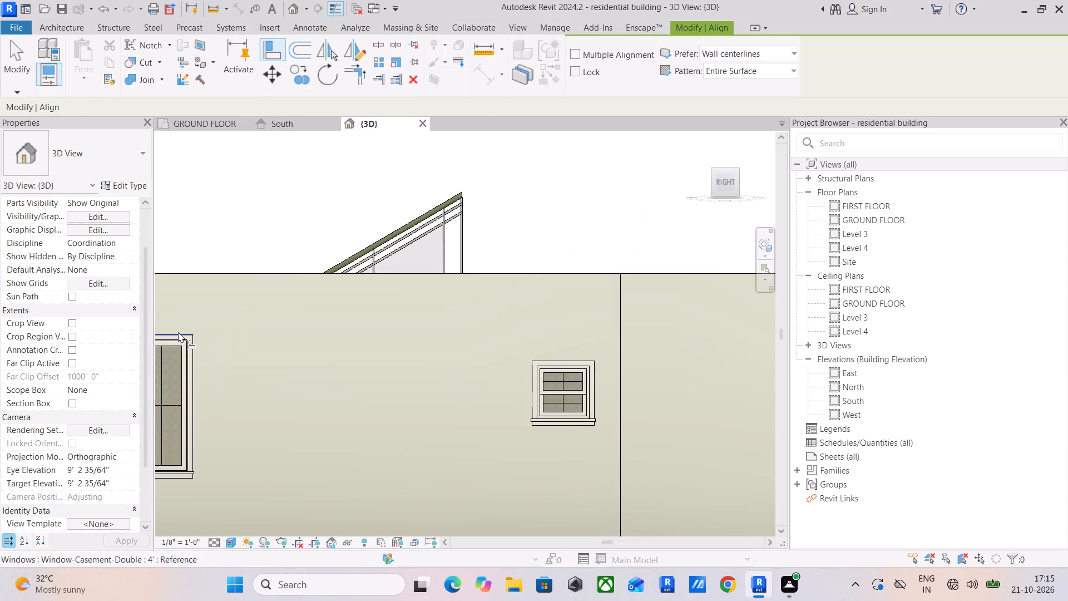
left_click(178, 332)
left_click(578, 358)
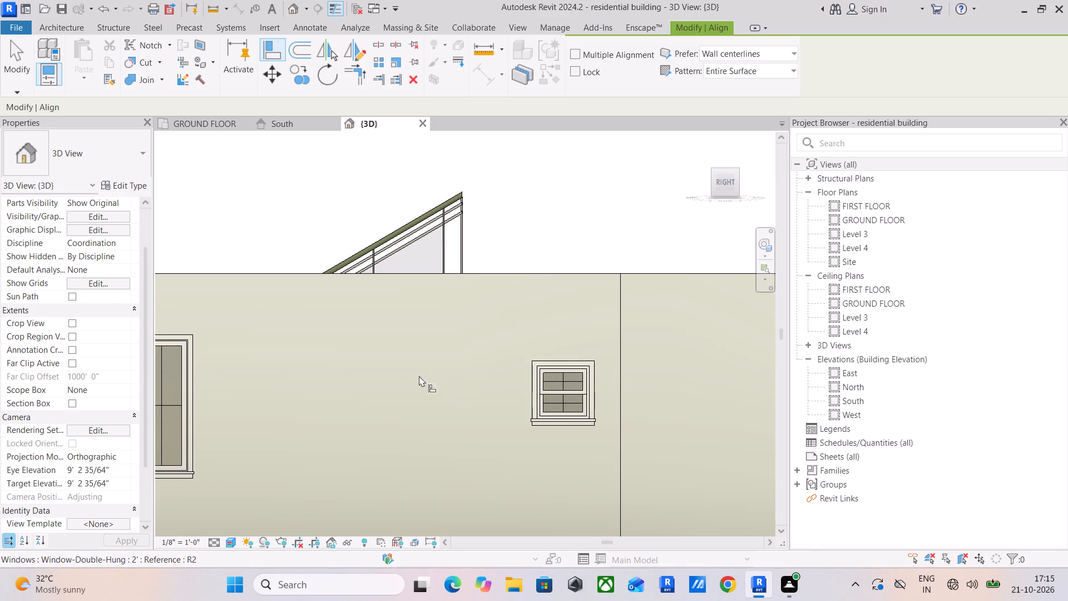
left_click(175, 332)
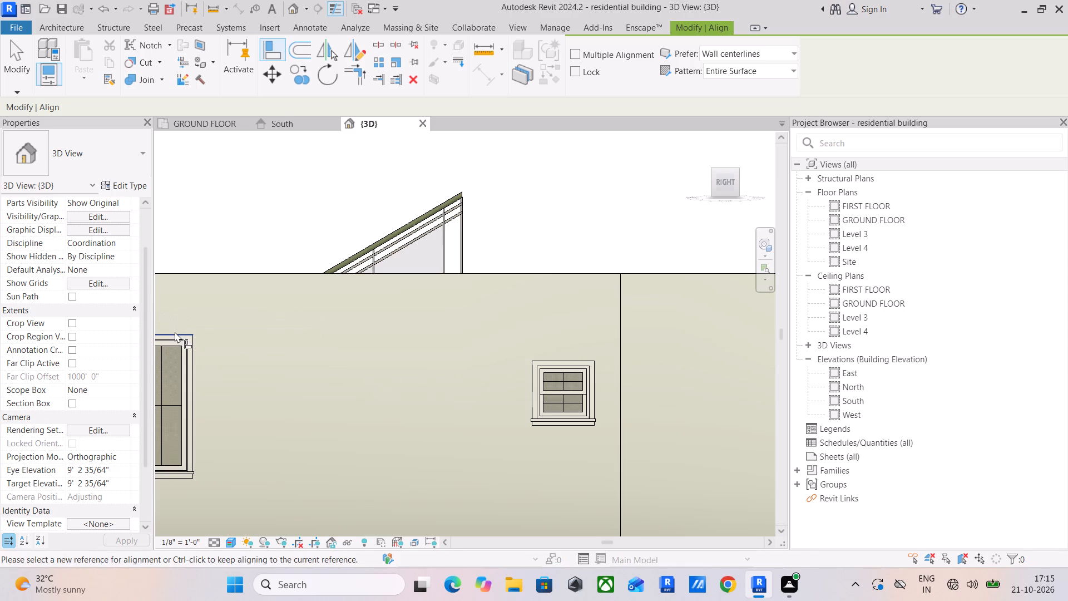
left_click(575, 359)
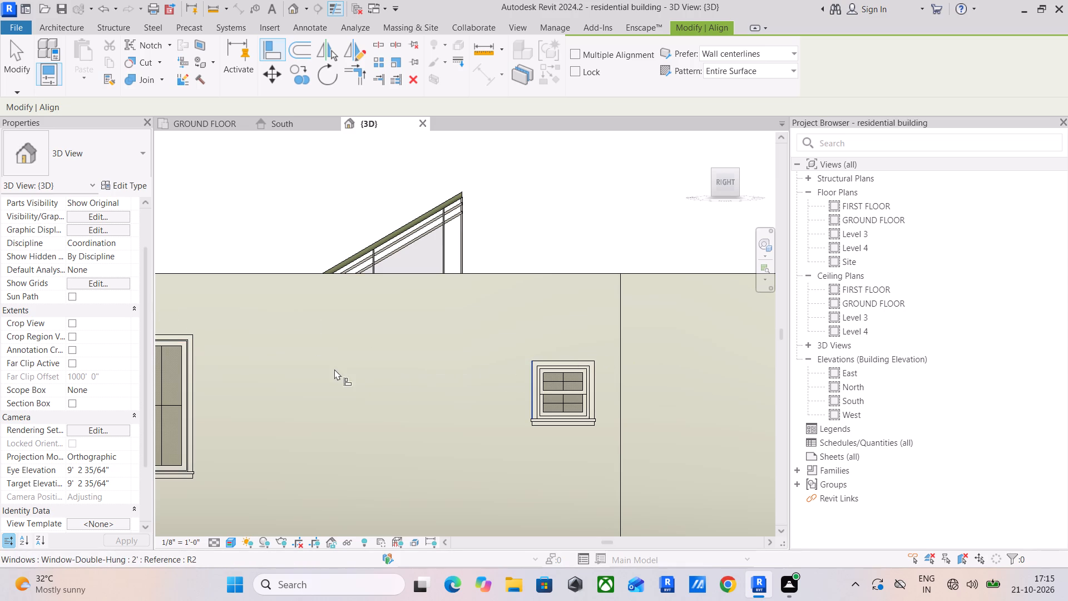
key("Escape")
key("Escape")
Set the Sill Height of the 2' double-hung window on the right-side wall to 6'.
left_click(559, 361)
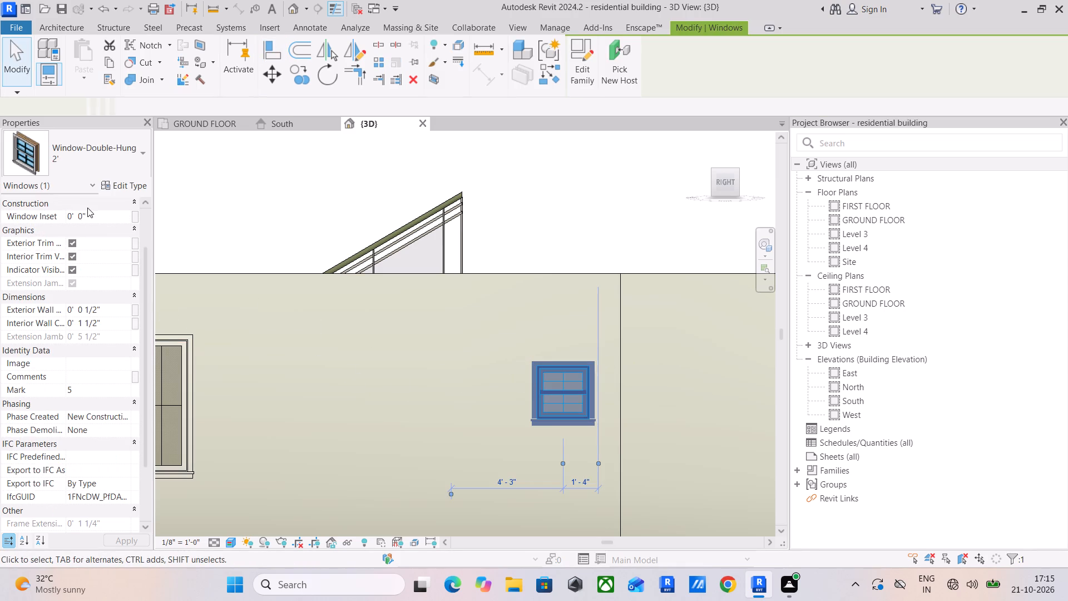
scroll(87, 285, "up", 4)
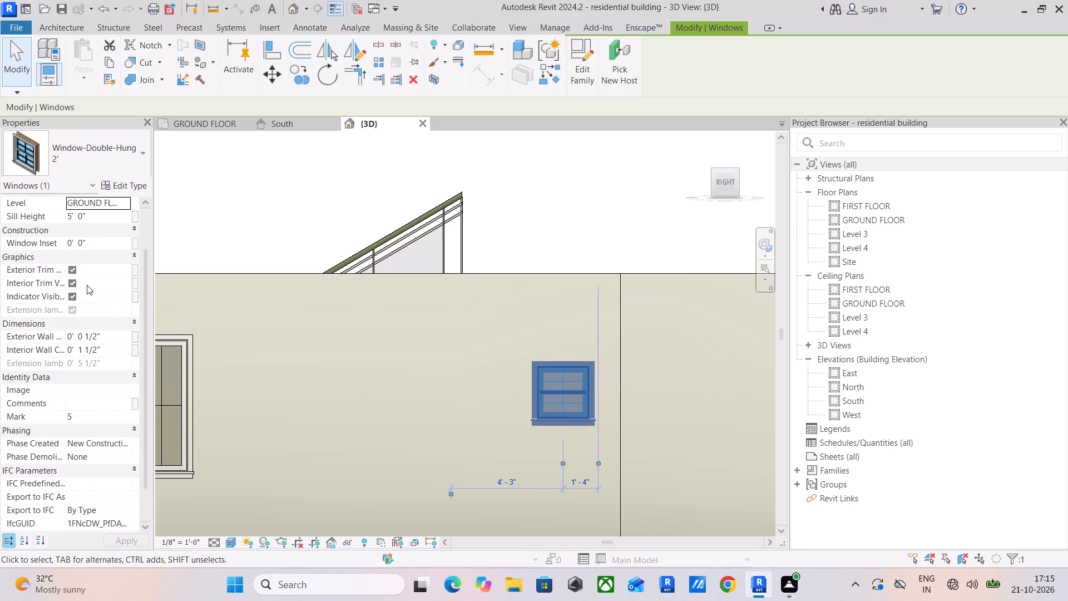
left_click(112, 232)
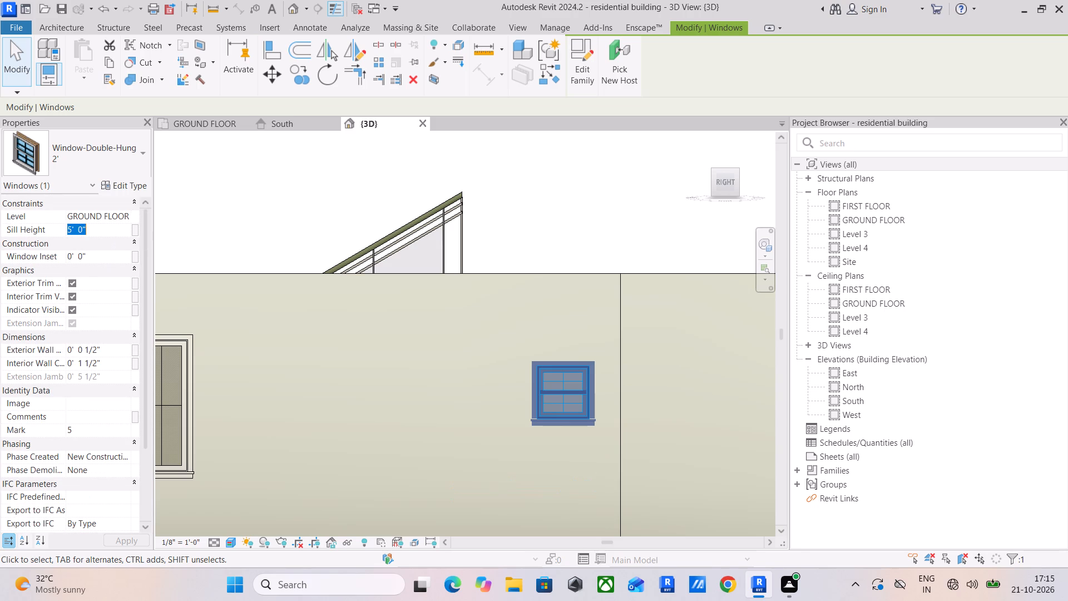
type("6'")
key("Return")
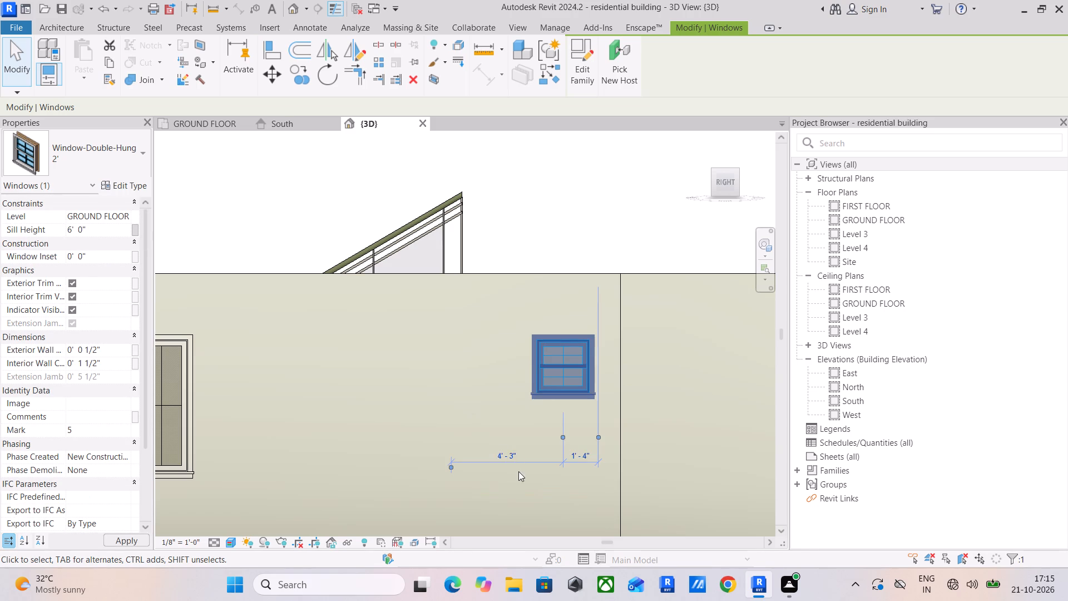
left_click(340, 325)
Select all instances of the 2' double-hung window and set their Sill Height to 6'.
scroll(315, 384, "down", 2)
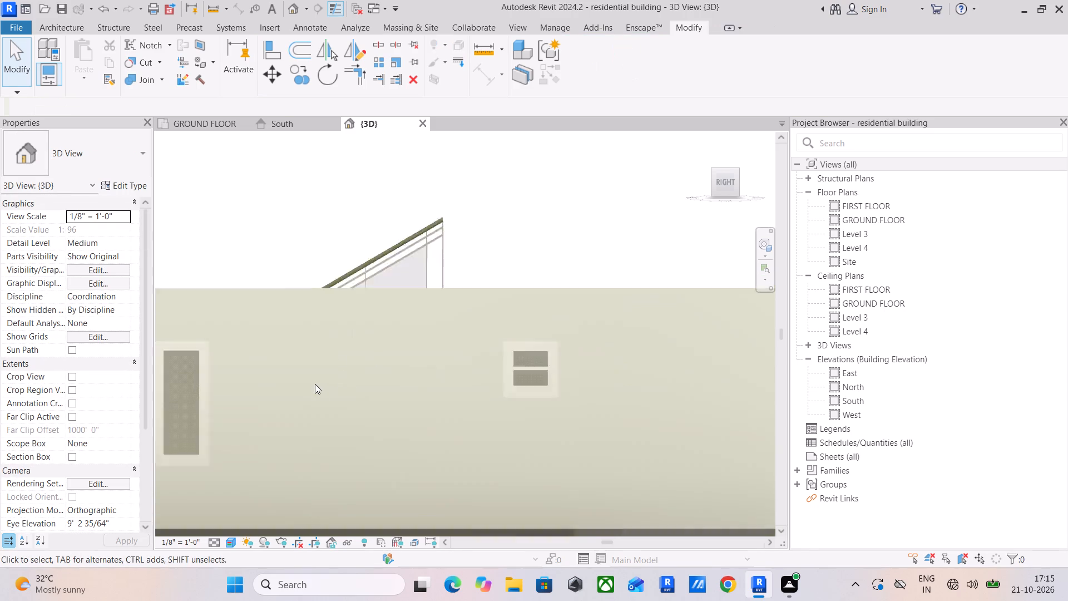
scroll(315, 384, "down", 8)
left_click(374, 380)
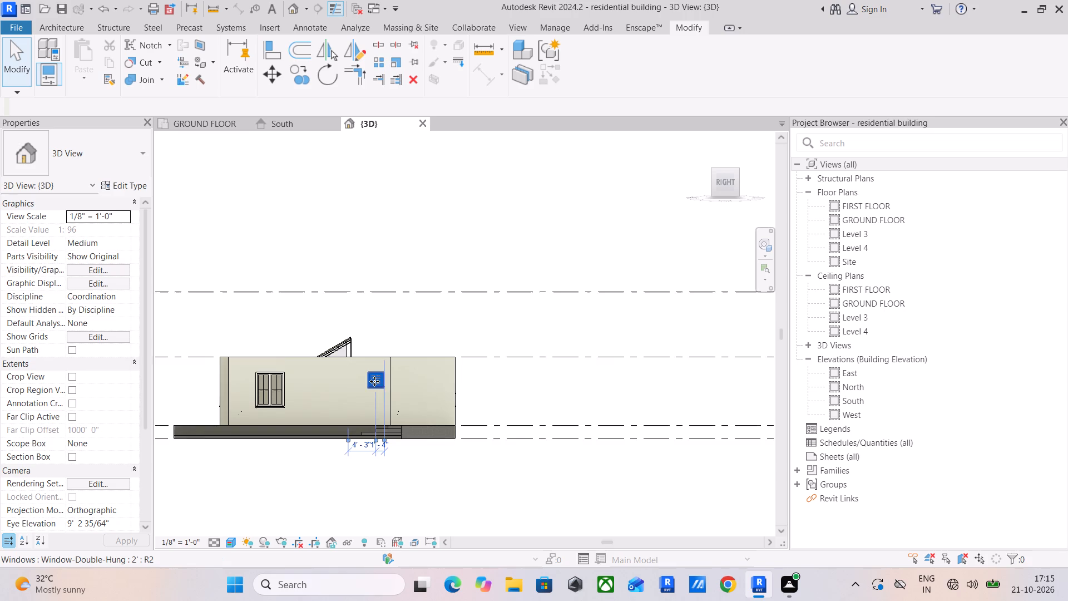
type("sa")
left_click(117, 232)
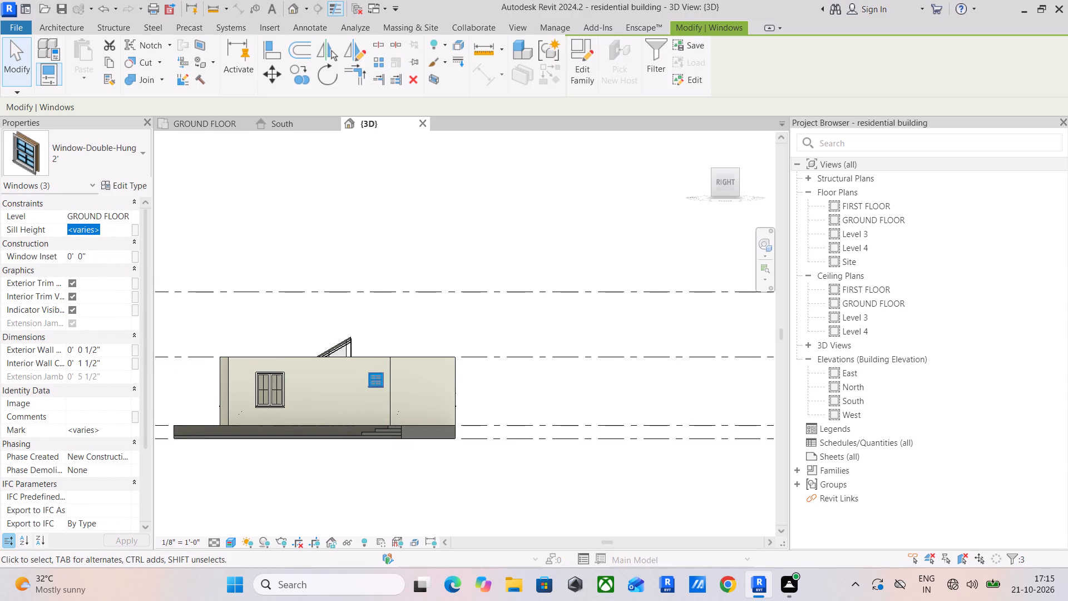
type("6'")
key("Return")
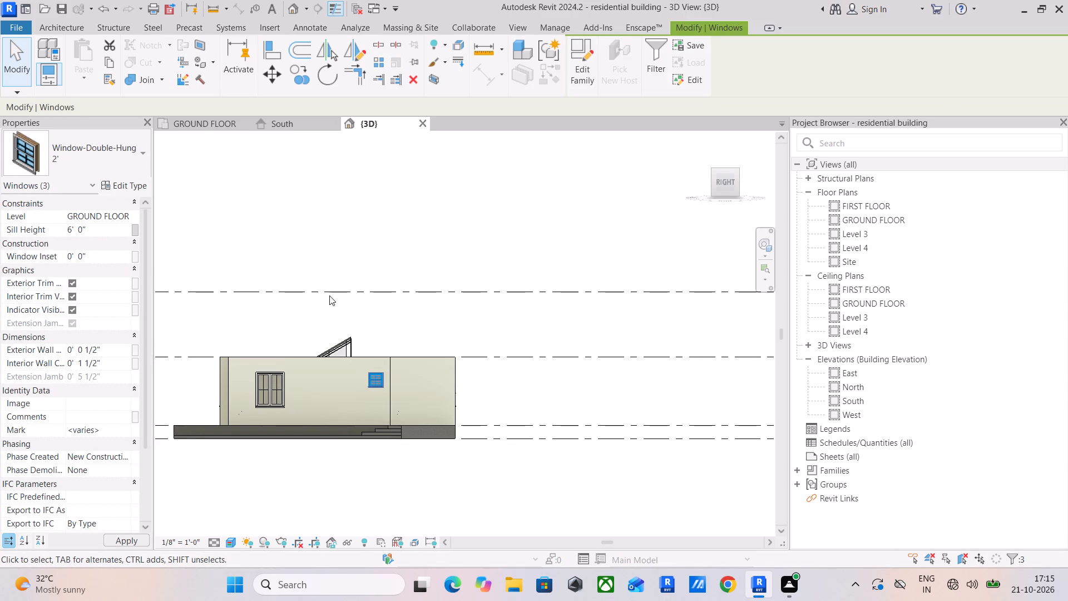
left_click(414, 324)
Examine the building's left and entrance sides and the interior rooms from above.
scroll(385, 373, "down", 3)
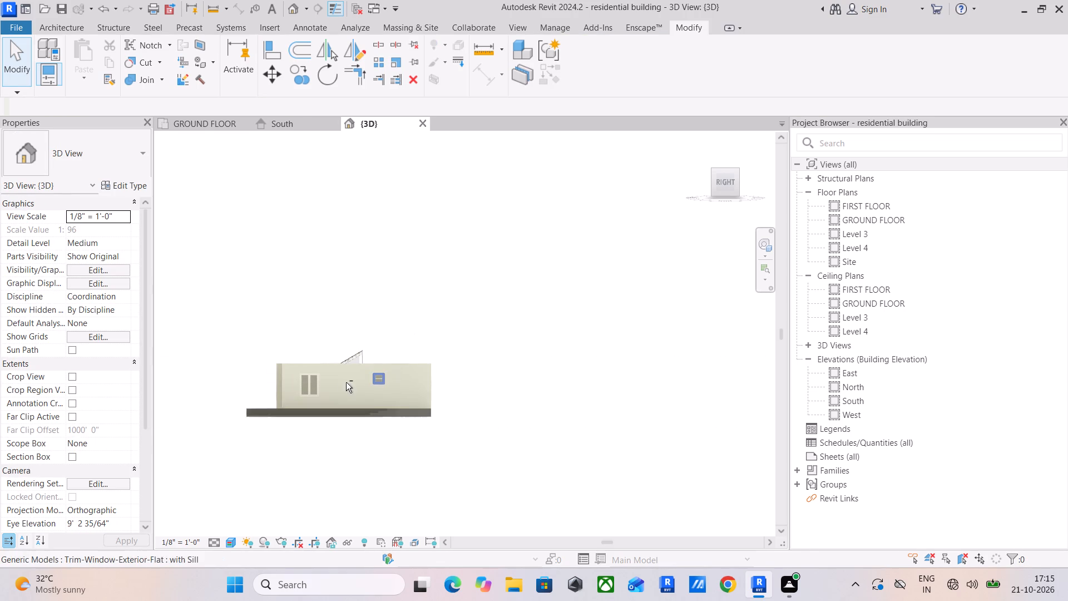
middle_click_drag(374, 454, 723, 480, "shift")
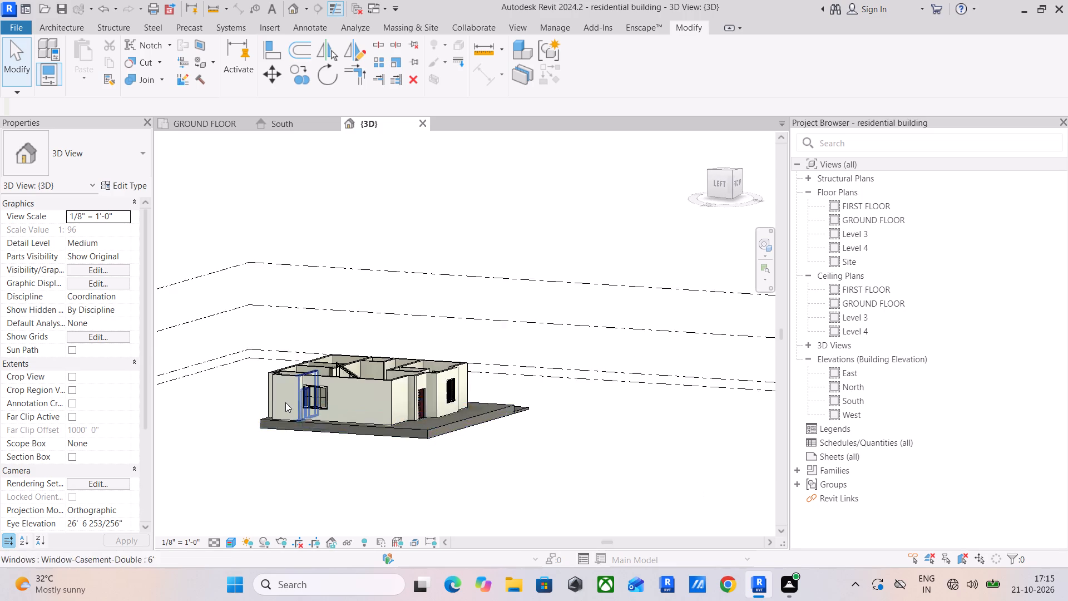
scroll(285, 402, "up", 4)
scroll(354, 356, "up", 5)
middle_click_drag(308, 415, 373, 473, "shift")
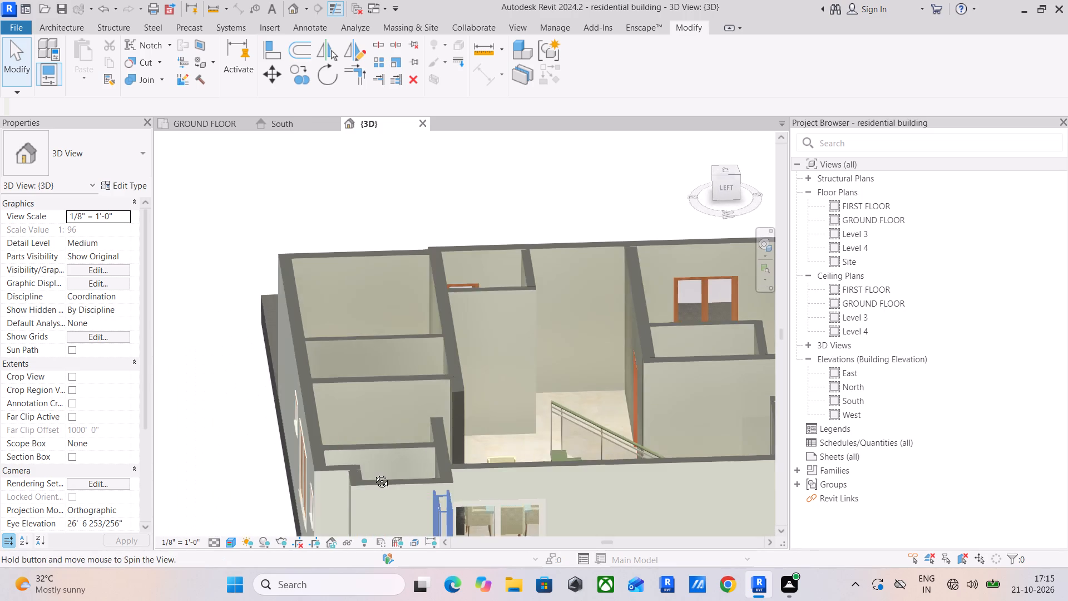
middle_click_drag(373, 473, 374, 473, "shift")
middle_click_drag(377, 470, 241, 247)
middle_click_drag(337, 226, 235, 353, "shift")
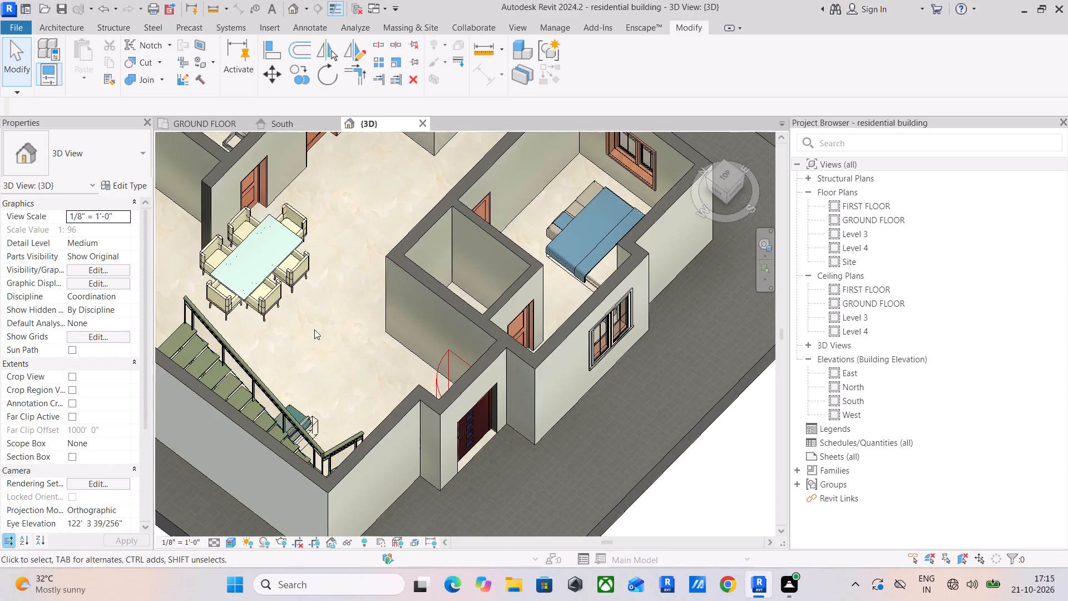
middle_click_drag(321, 328, 420, 344)
In the ground floor plan, pull the end of the short 9" wall behind the dining table to join it with the adjacent bathroom wall.
left_click(726, 178)
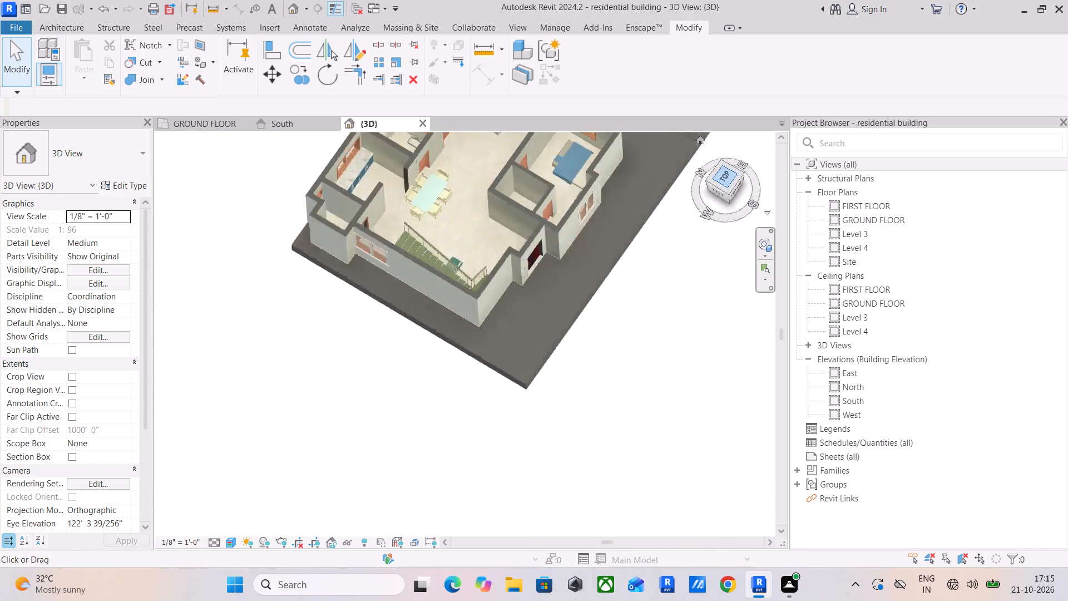
scroll(450, 409, "up", 5)
scroll(485, 263, "up", 6)
scroll(406, 359, "up", 3)
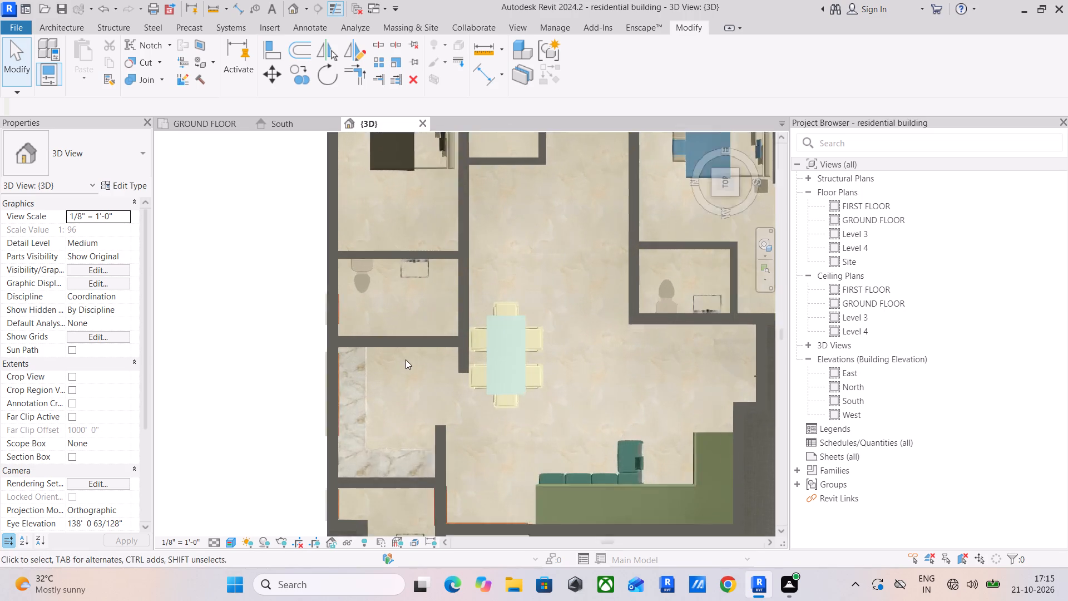
scroll(406, 359, "up", 2)
left_click(481, 351)
scroll(475, 361, "up", 2)
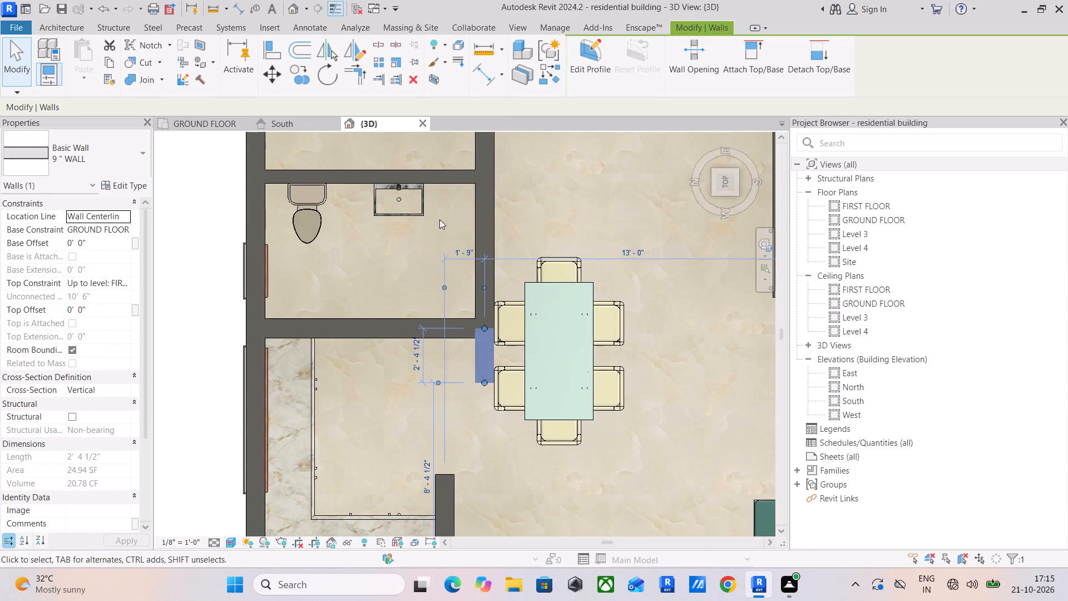
left_click(203, 123)
scroll(508, 326, "up", 7)
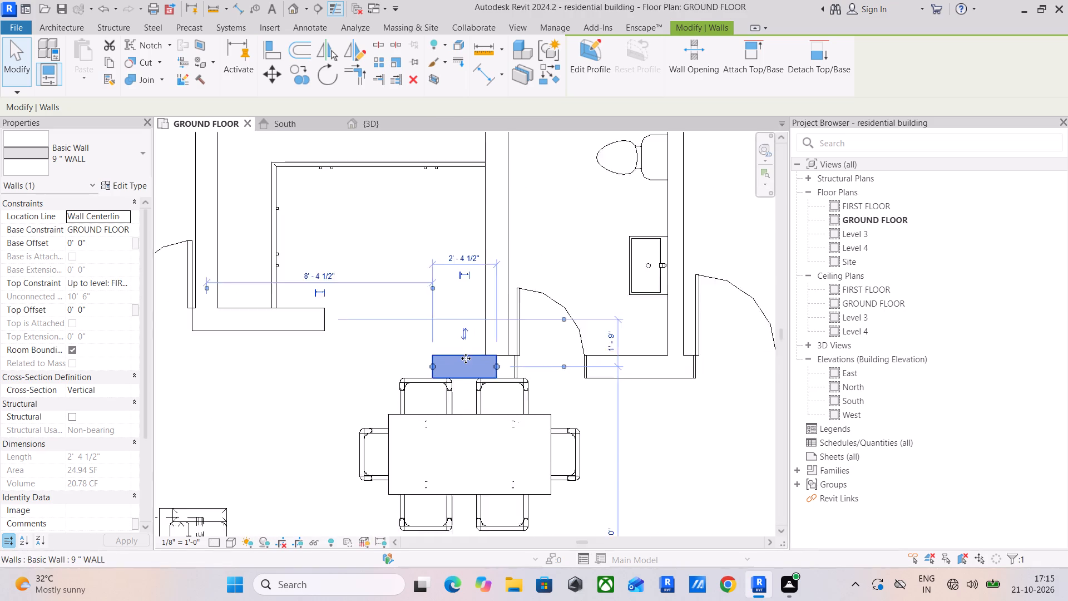
scroll(466, 358, "up", 2)
left_click_drag(512, 370, 499, 369)
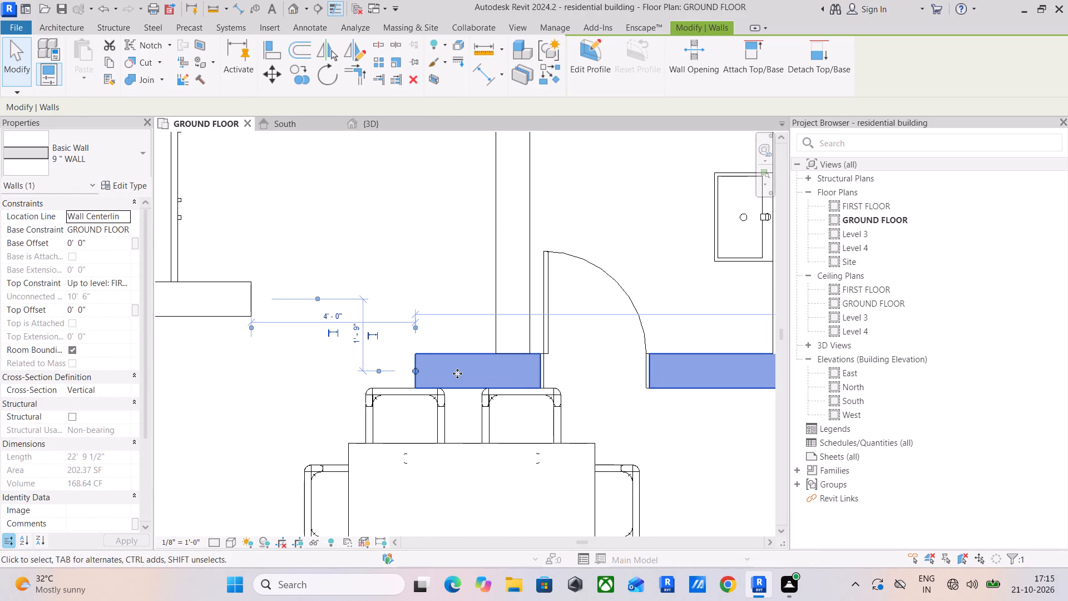
key("Escape")
key("Escape")
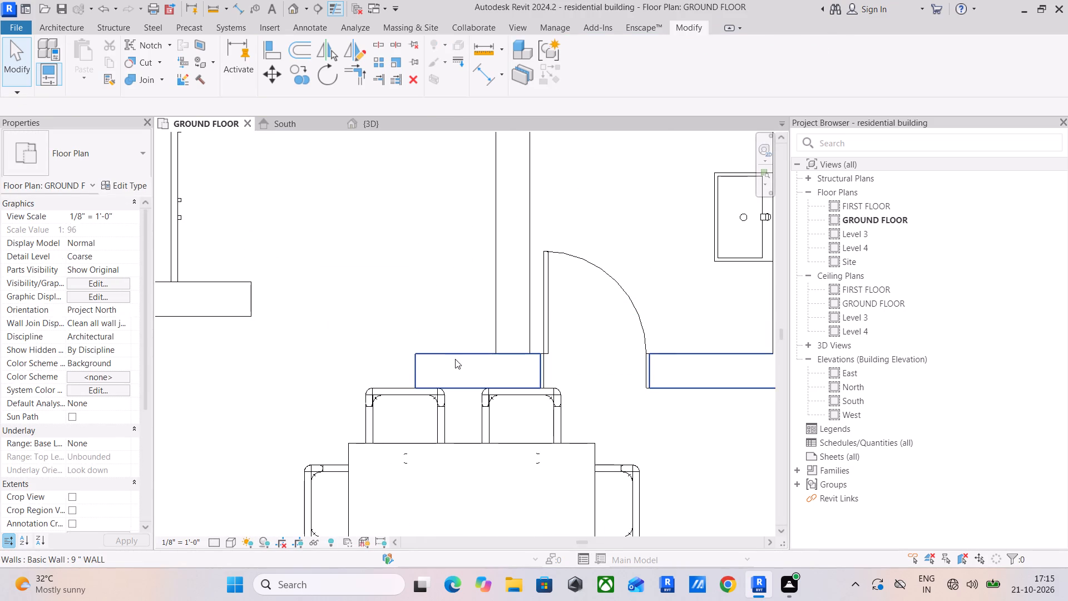
Split the joined 9" wall behind the dining table at the kitchen-side face of the perpendicular wall.
left_click(453, 359)
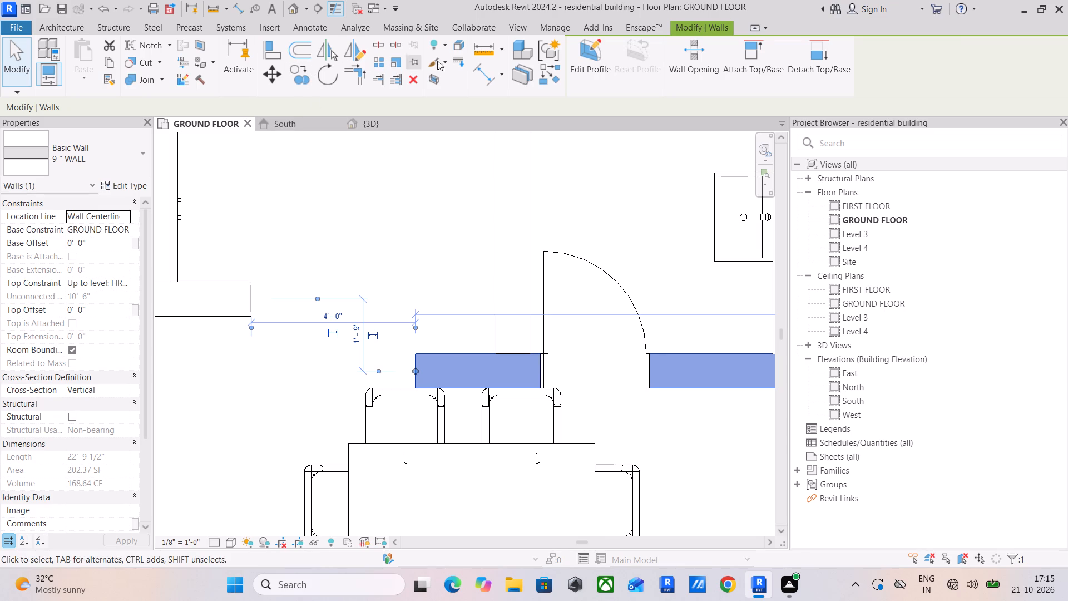
left_click(371, 45)
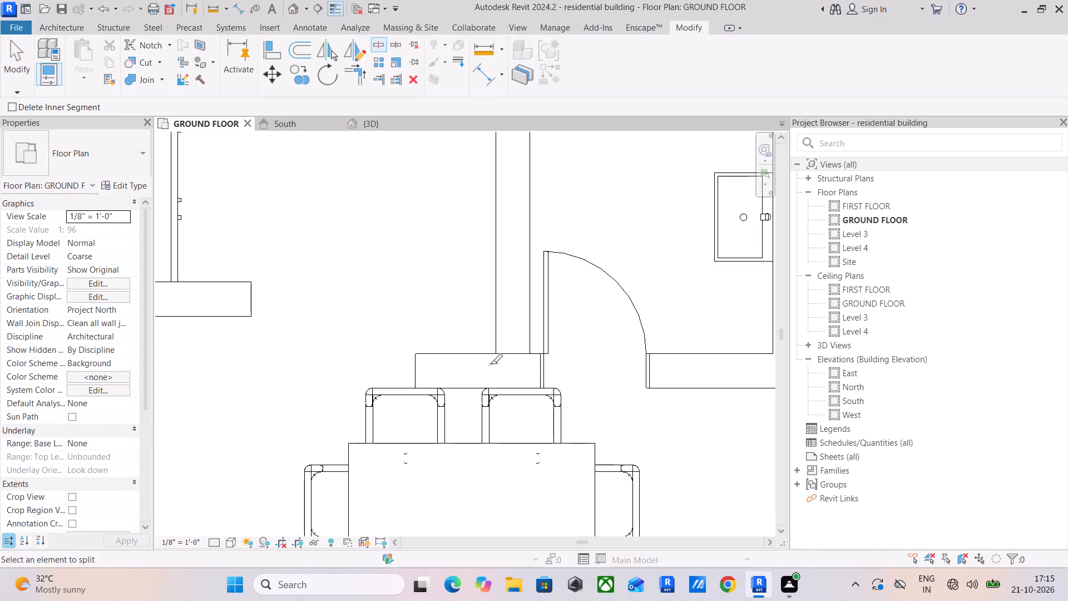
scroll(495, 371, "up", 8)
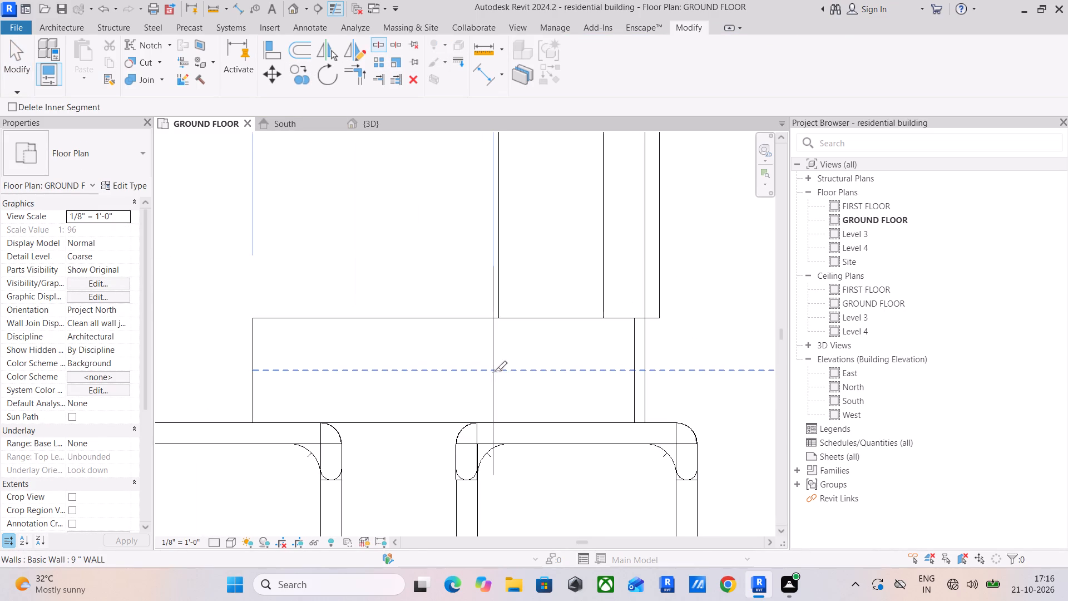
scroll(501, 371, "up", 4)
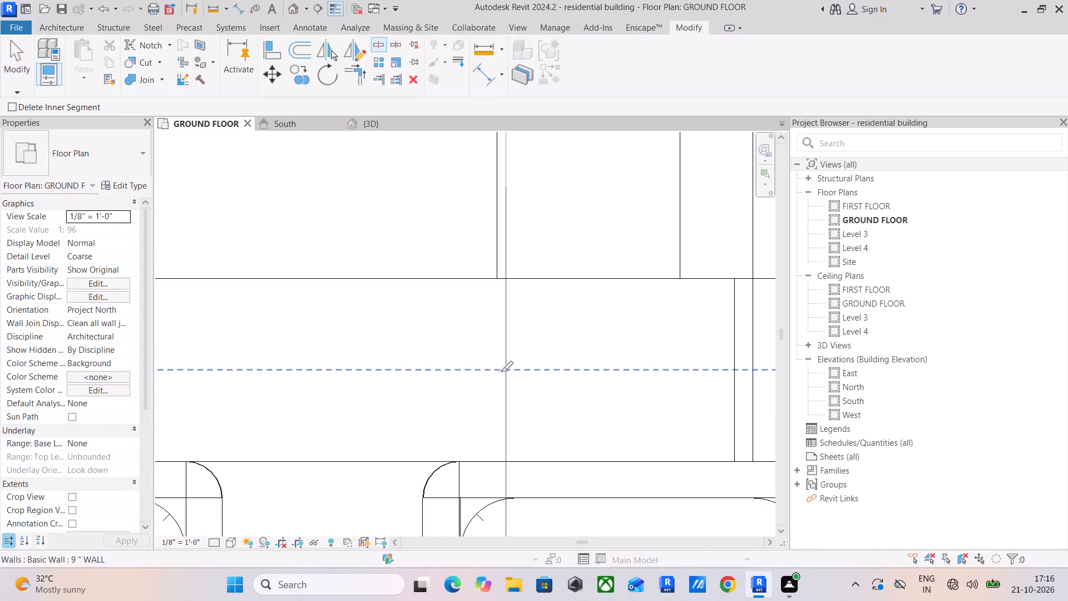
left_click(496, 373)
scroll(490, 372, "down", 8)
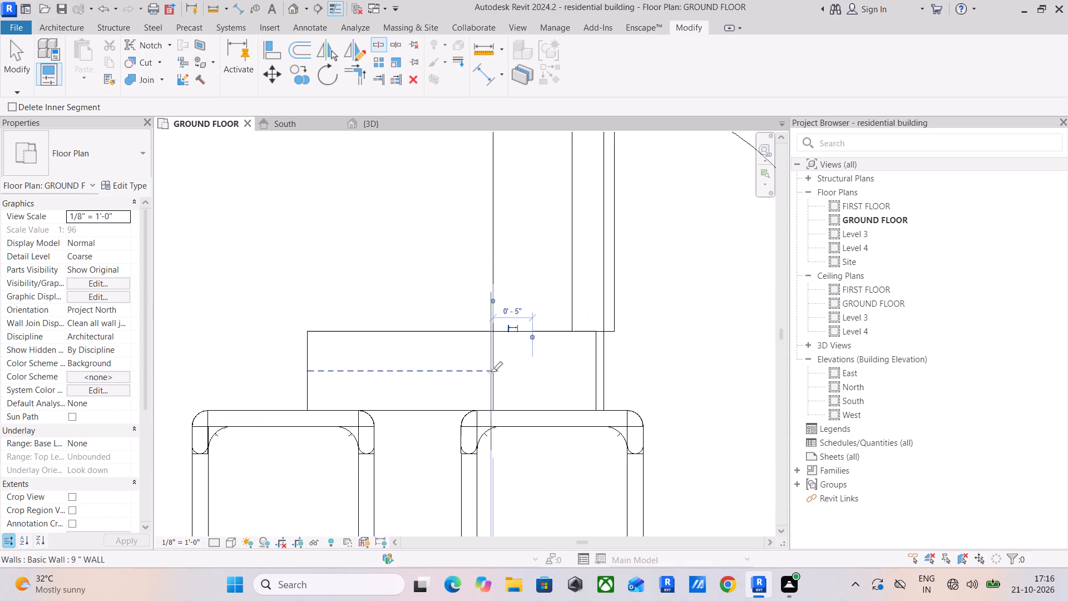
scroll(490, 372, "down", 3)
key("Escape")
key("Escape")
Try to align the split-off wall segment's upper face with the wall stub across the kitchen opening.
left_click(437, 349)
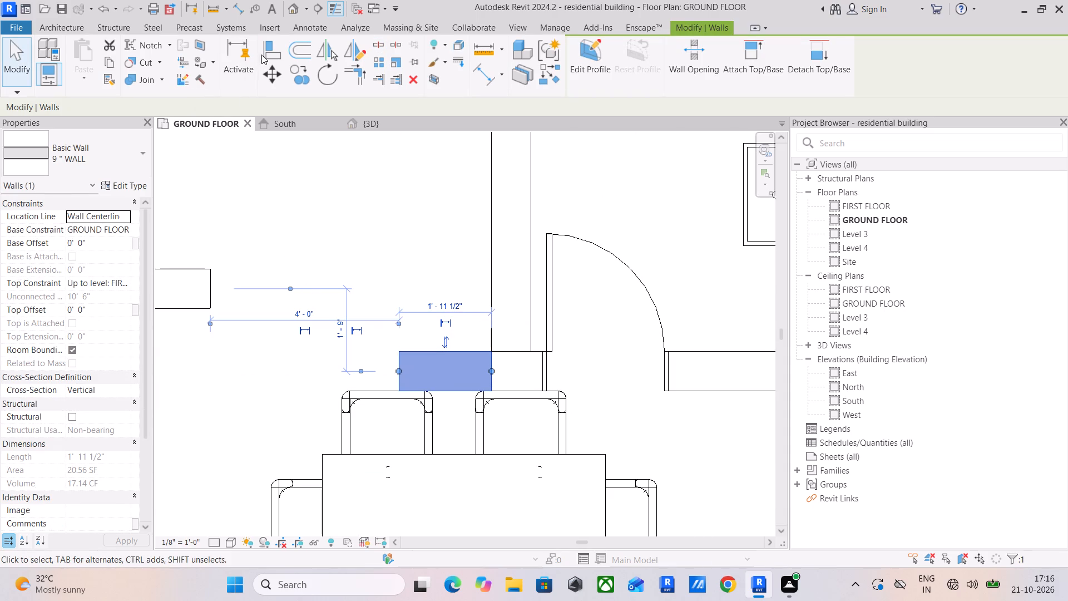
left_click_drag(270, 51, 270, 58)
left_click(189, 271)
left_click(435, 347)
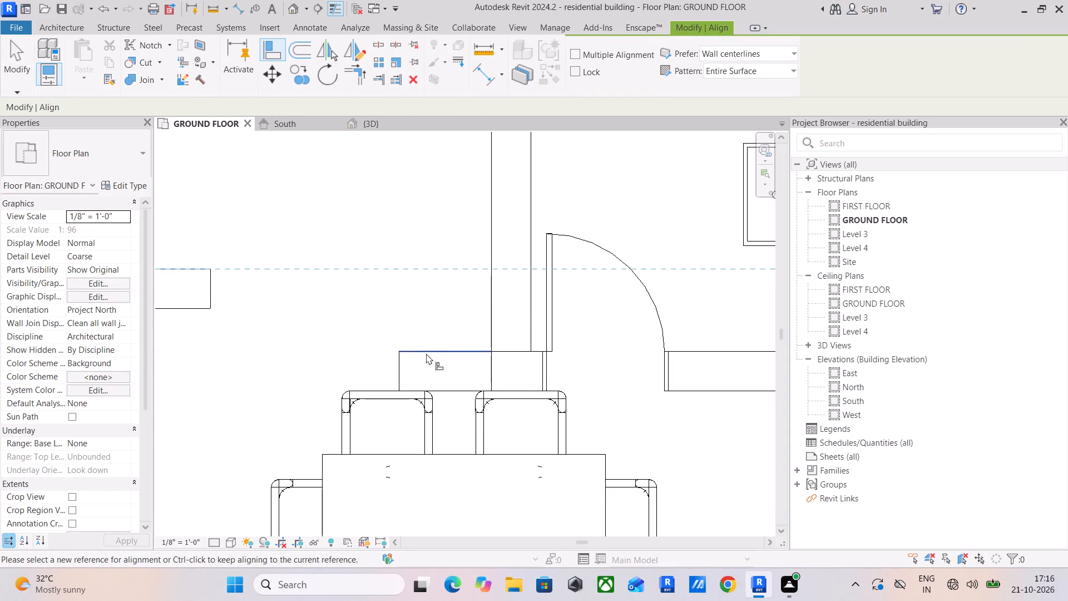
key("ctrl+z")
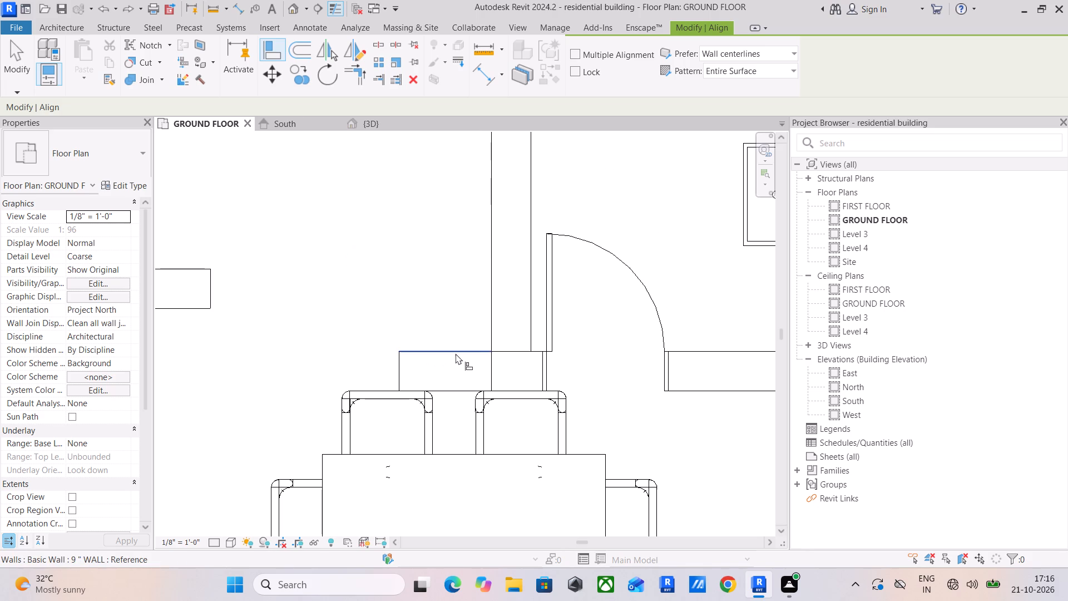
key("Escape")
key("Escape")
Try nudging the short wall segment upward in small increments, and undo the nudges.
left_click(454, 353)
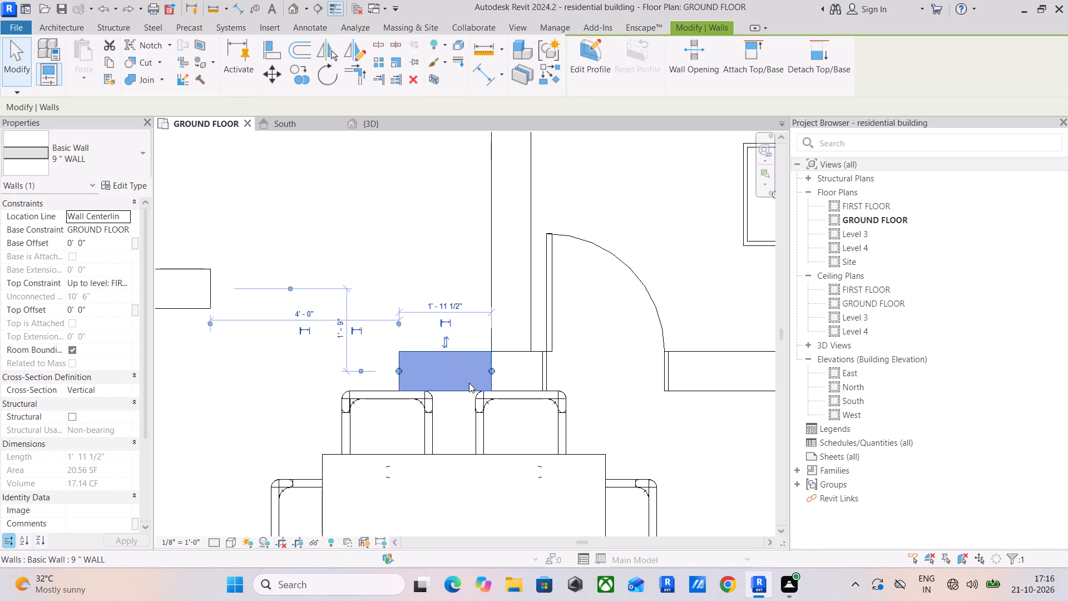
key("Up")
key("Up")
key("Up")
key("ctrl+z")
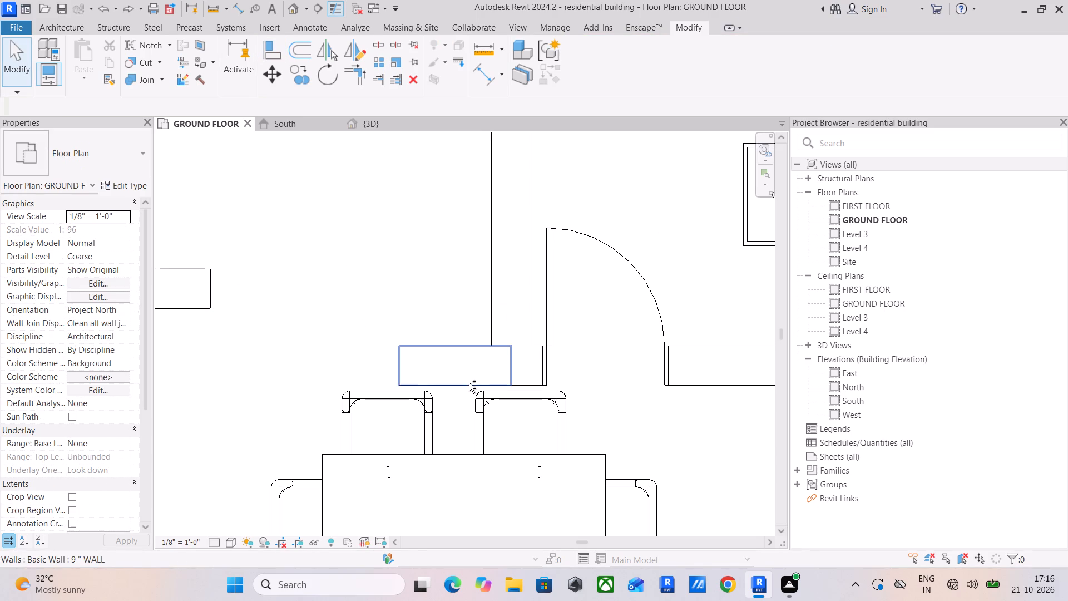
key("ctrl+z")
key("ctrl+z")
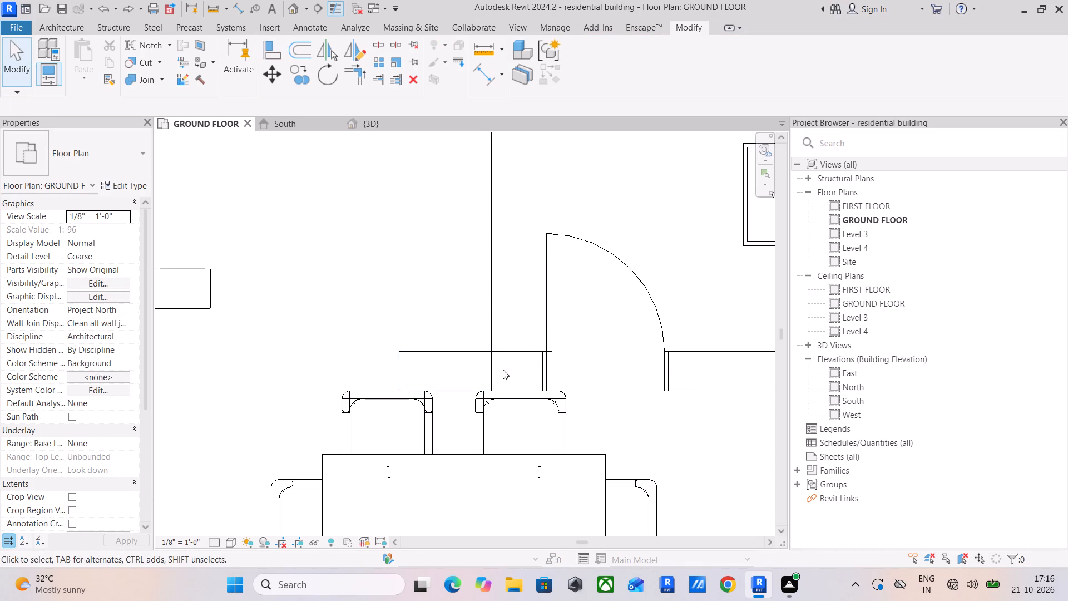
Move the short wall segment about 1'-9" up, in line with the wall stub across the kitchen opening.
left_click(461, 355)
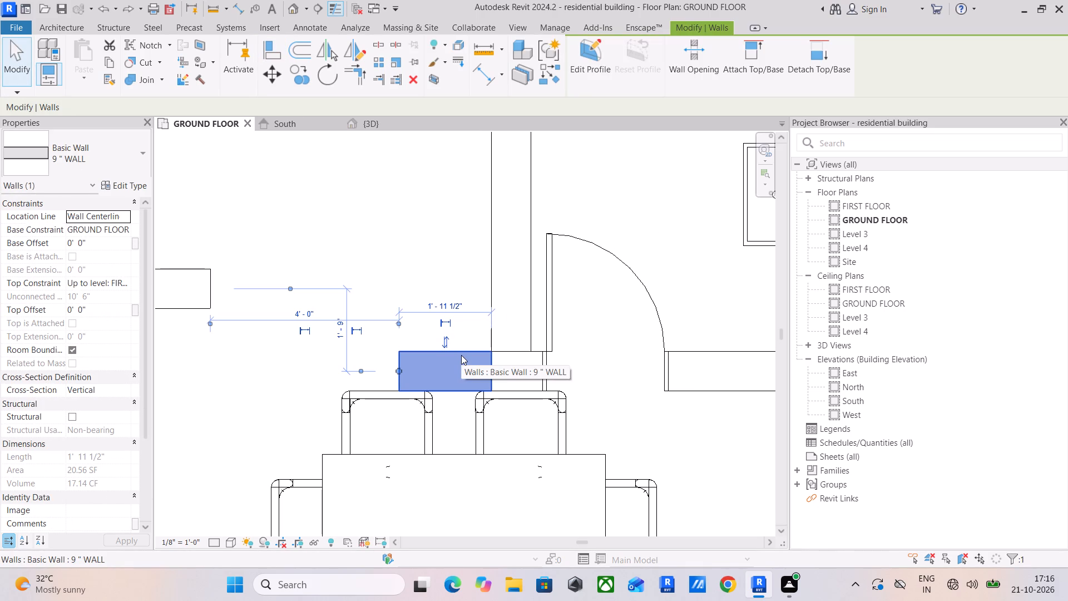
left_click(279, 78)
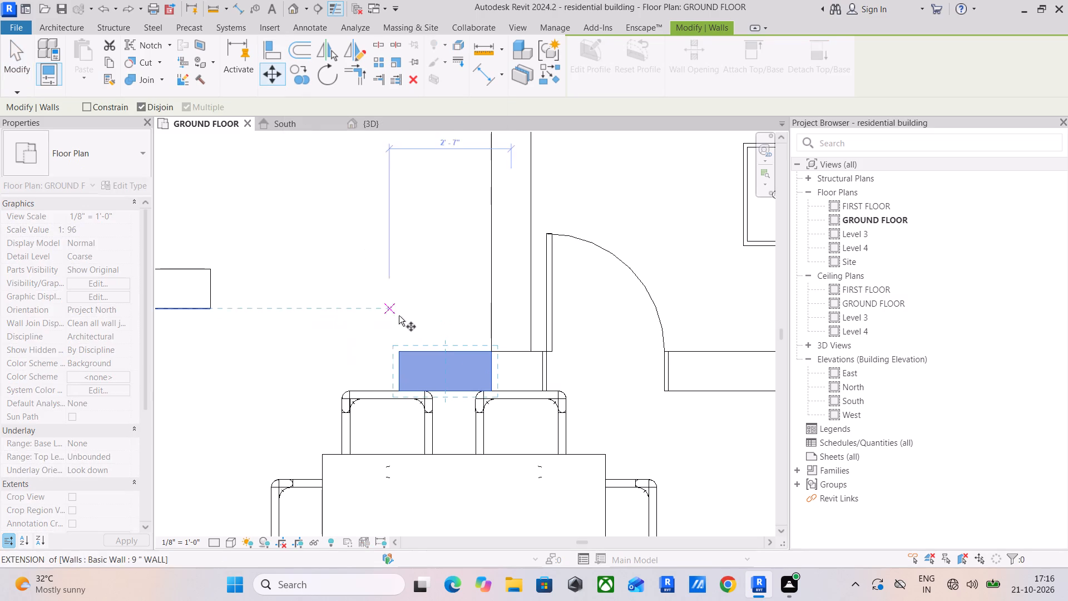
left_click(489, 350)
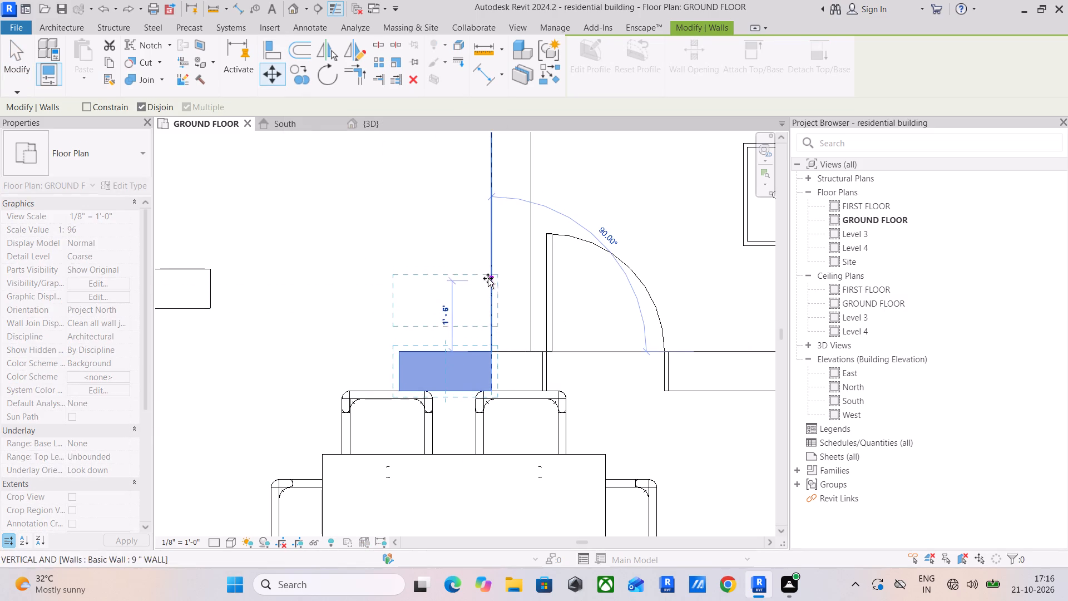
left_click(487, 269)
scroll(442, 375, "down", 2)
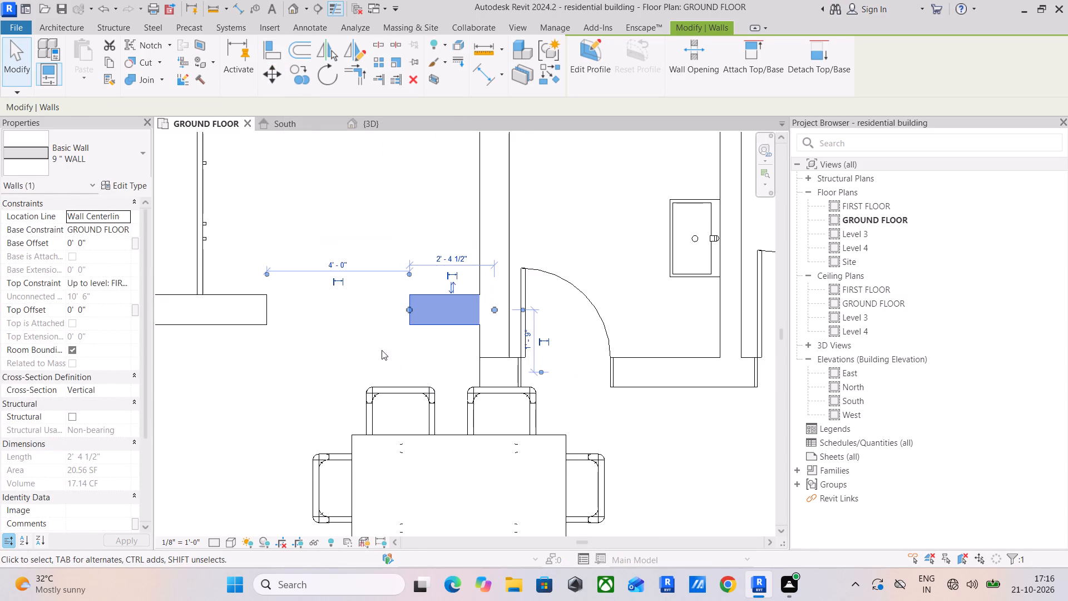
left_click(369, 349)
Trim the vertical wall between kitchen and bathroom and the bathroom's door wall to a corner beside the dining table.
scroll(369, 349, "down", 2)
middle_click_drag(369, 349, 362, 287)
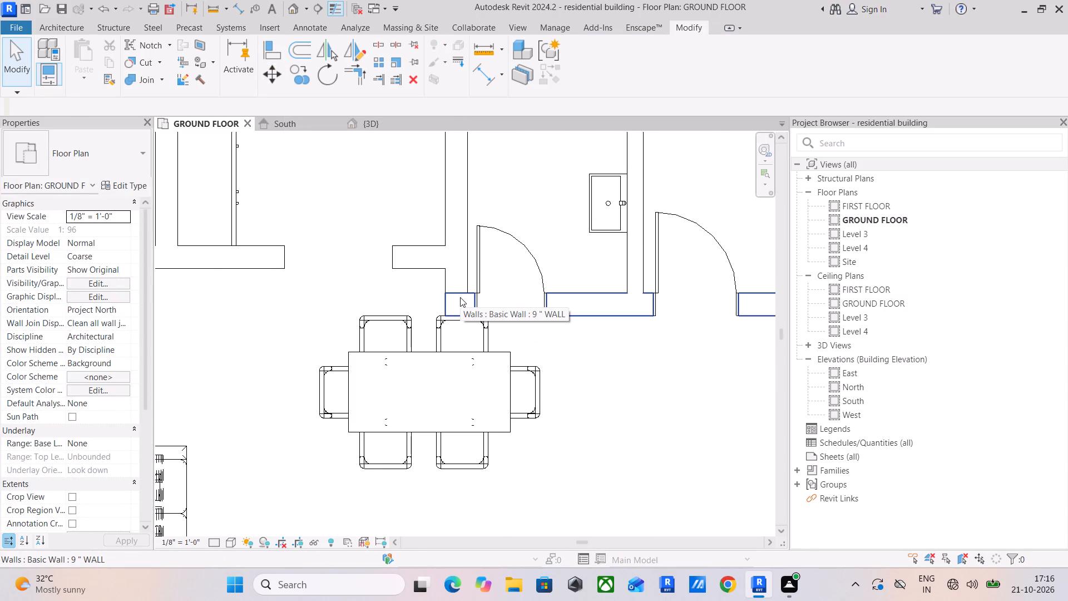
left_click(460, 297)
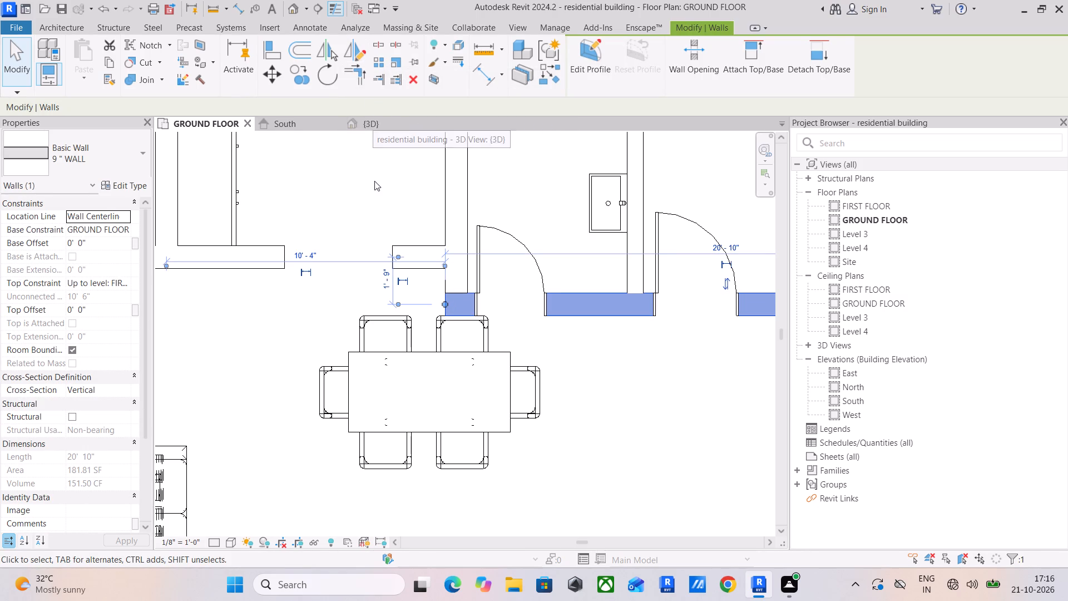
left_click(361, 67)
left_click(461, 226)
left_click(471, 314)
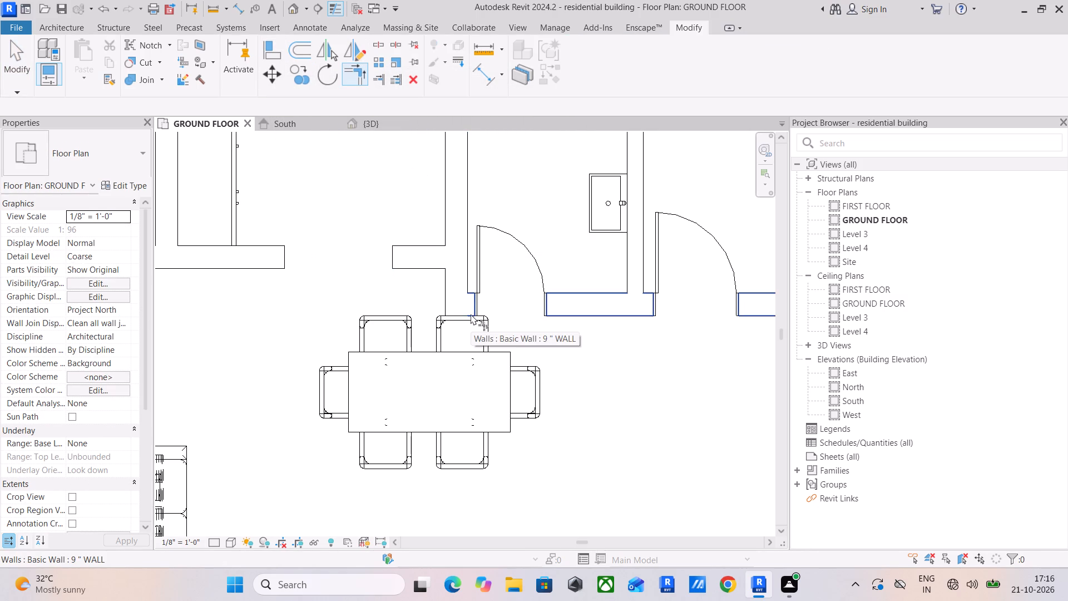
scroll(524, 311, "down", 2)
middle_click_drag(526, 309, 459, 272)
key("Escape")
key("Escape")
key("Escape")
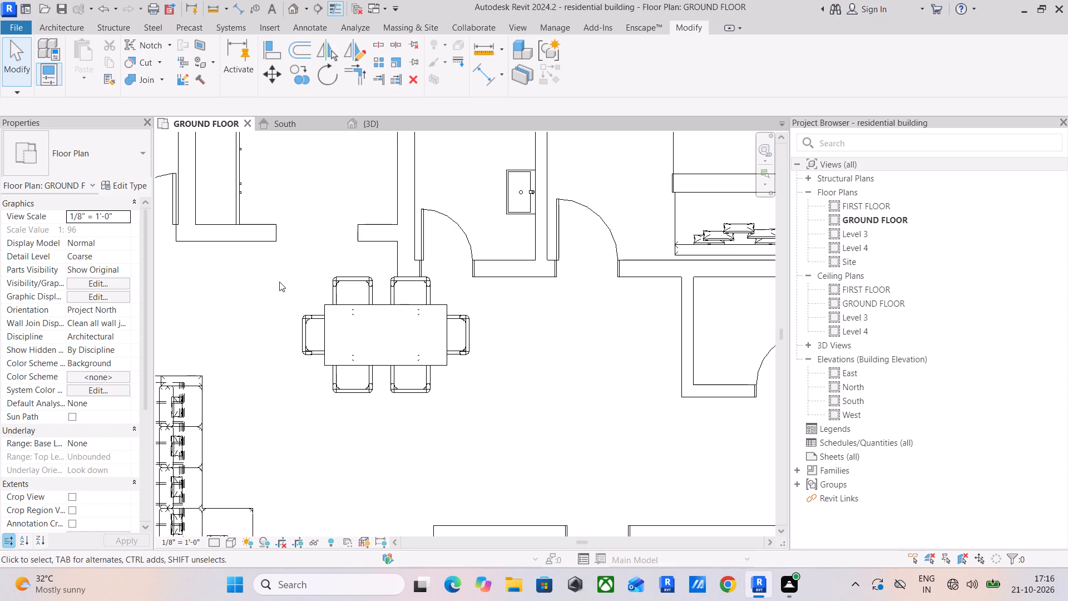
Select the dining table with its six chairs and nudge the set down, away from the bathroom wall.
left_click_drag(241, 265, 570, 432)
key("Down")
key("Down")
key("Down")
key("Down")
key("Down")
key("Down")
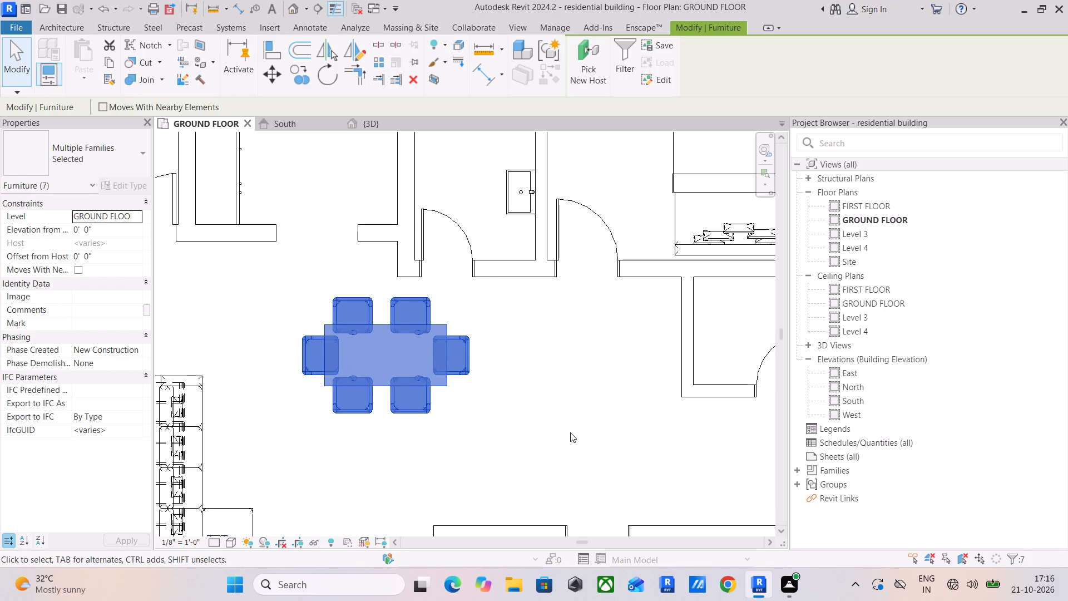
scroll(451, 454, "down", 1)
middle_click_drag(451, 454, 459, 344)
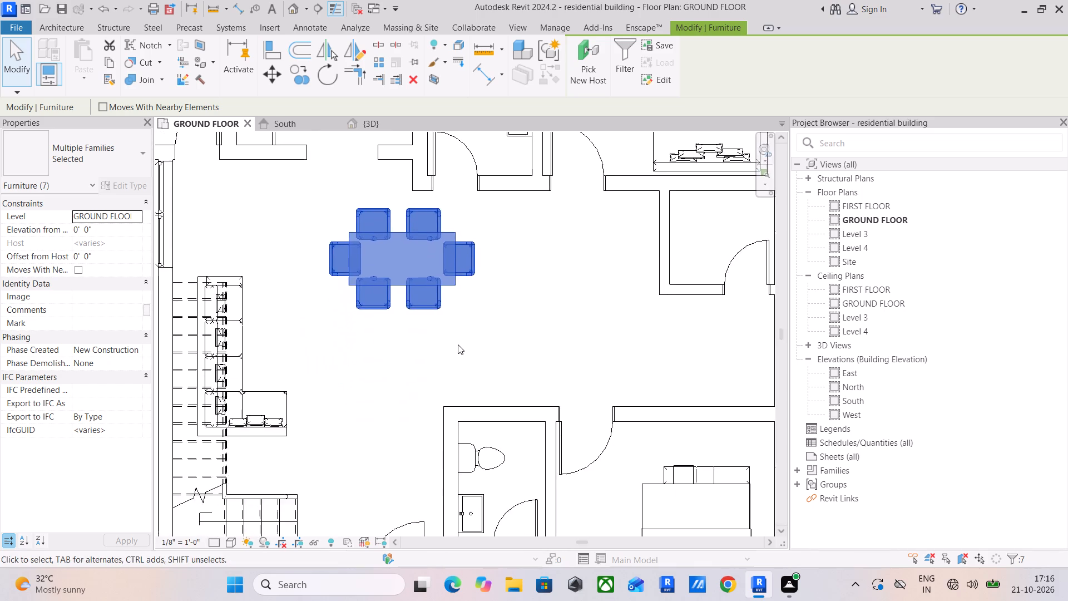
scroll(458, 344, "down", 2)
middle_click_drag(458, 344, 491, 361)
left_click(571, 363)
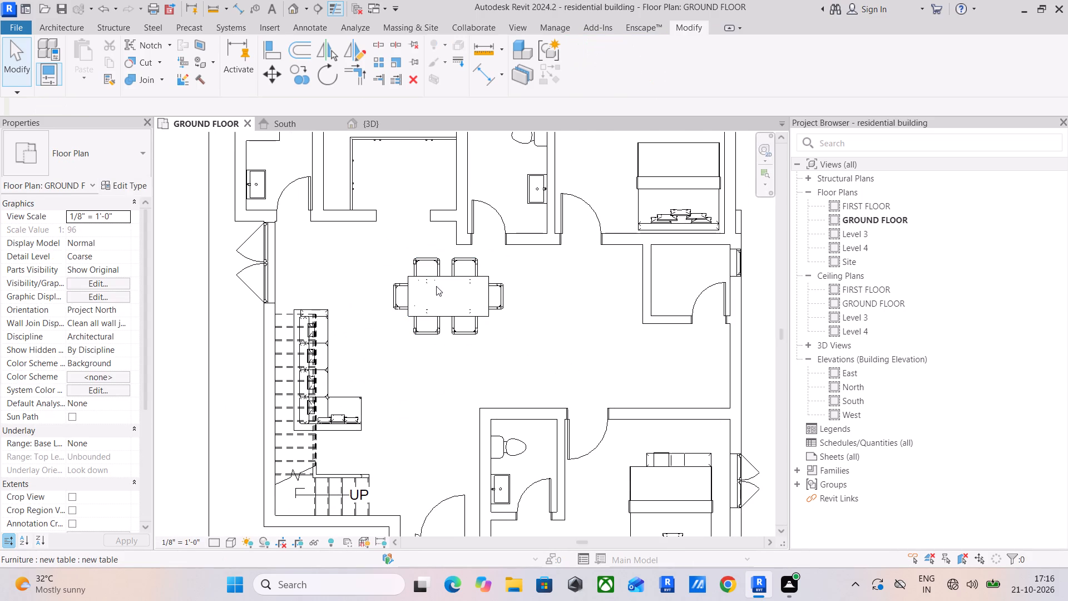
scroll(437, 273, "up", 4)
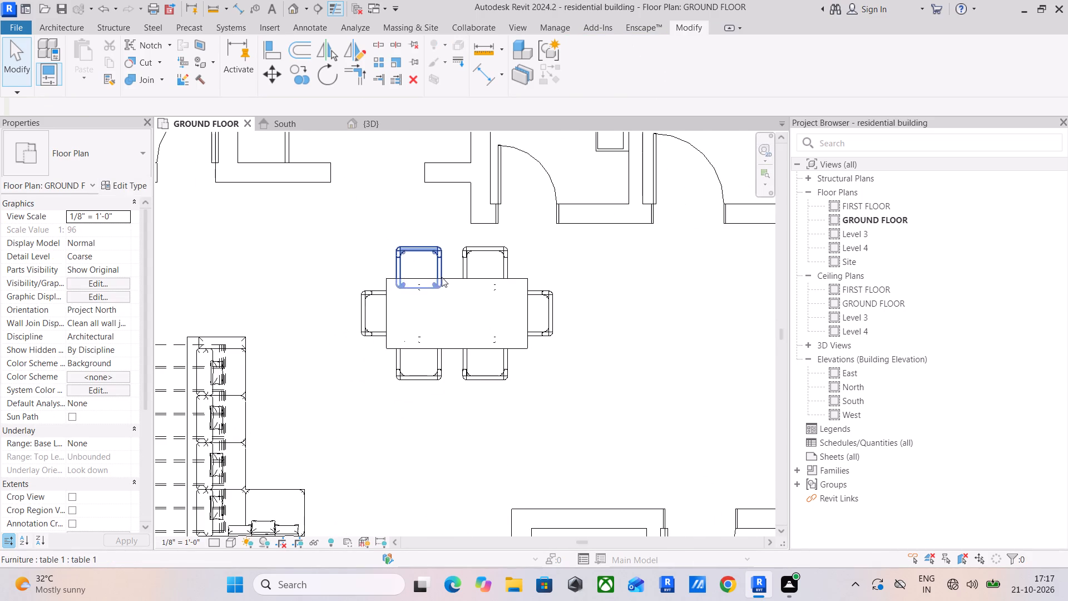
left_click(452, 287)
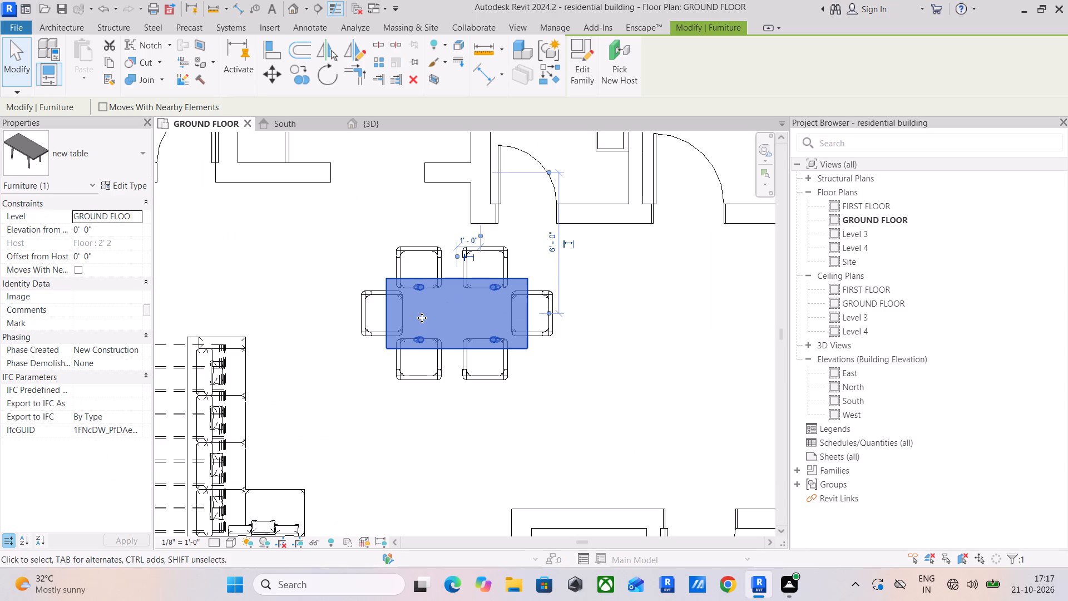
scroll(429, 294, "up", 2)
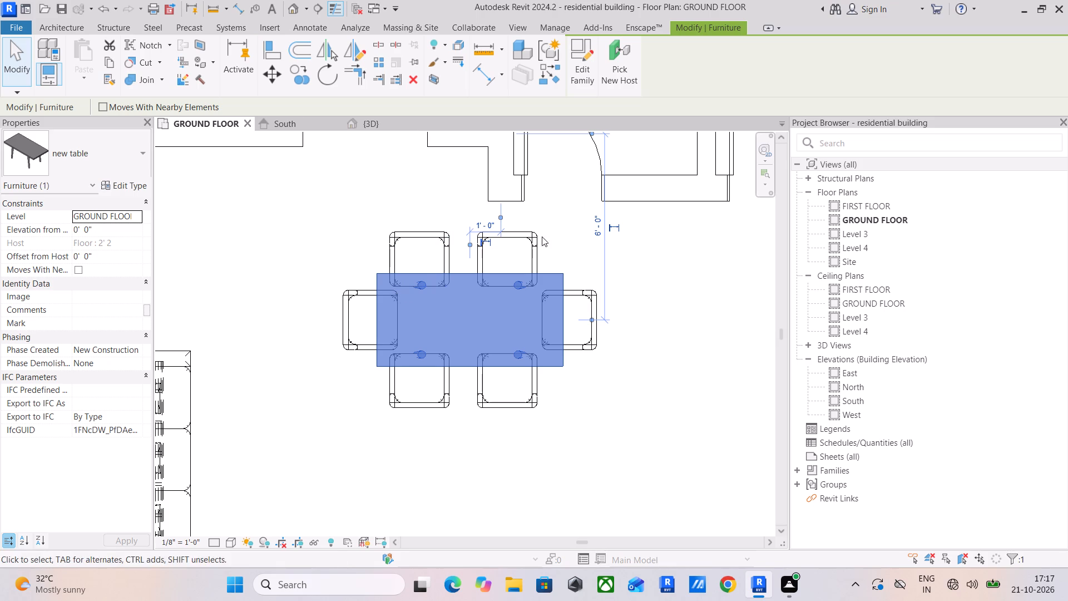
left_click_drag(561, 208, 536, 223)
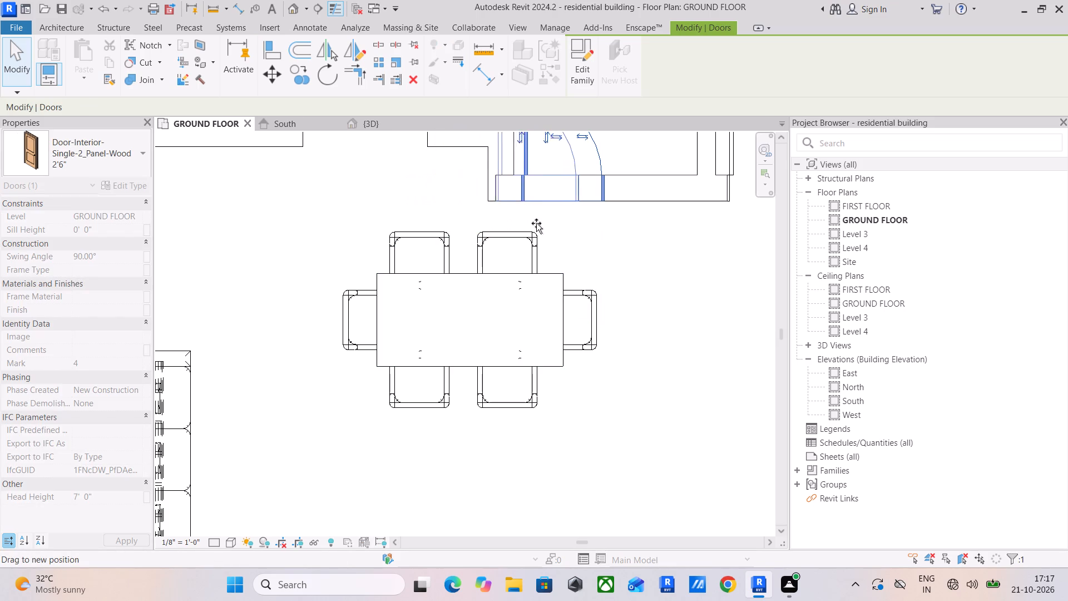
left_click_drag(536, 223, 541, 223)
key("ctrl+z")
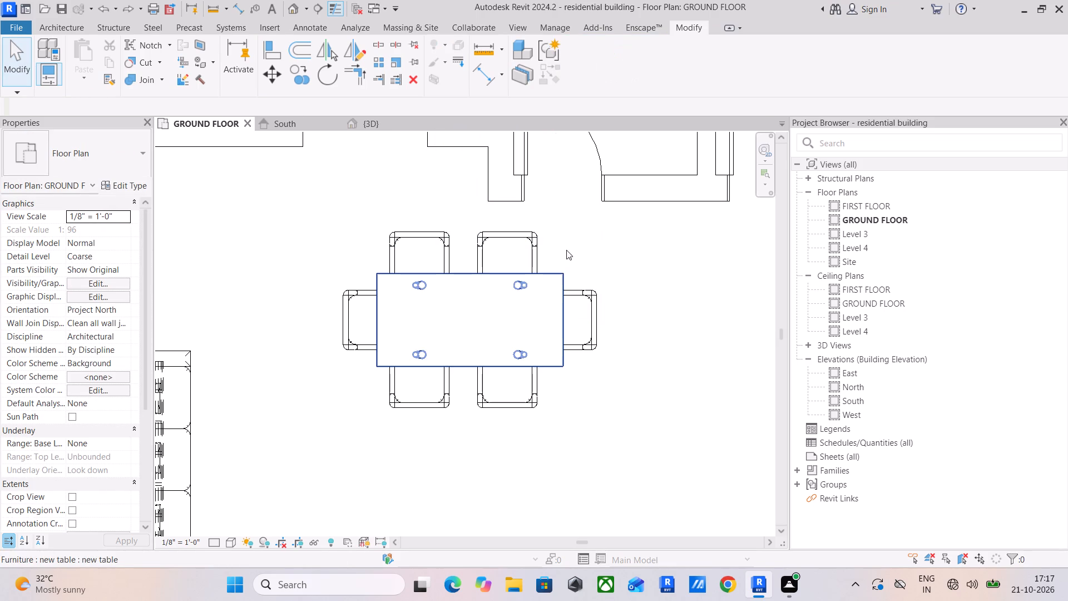
Nudge the pair of chairs on each long side of the dining table slightly right, centring them along the table.
left_click_drag(580, 242, 507, 243)
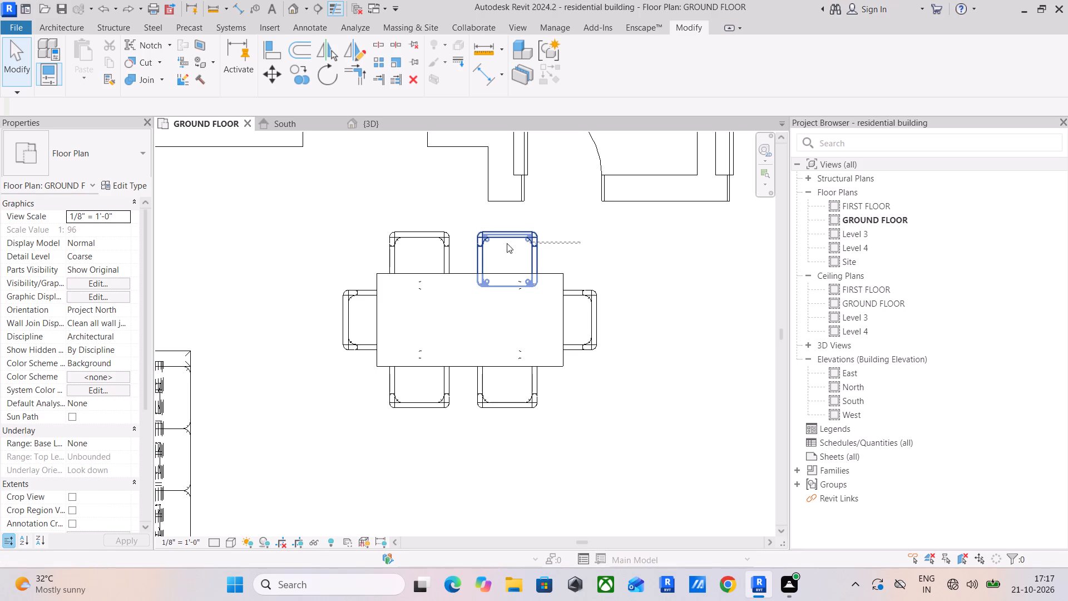
left_click_drag(507, 243, 357, 247)
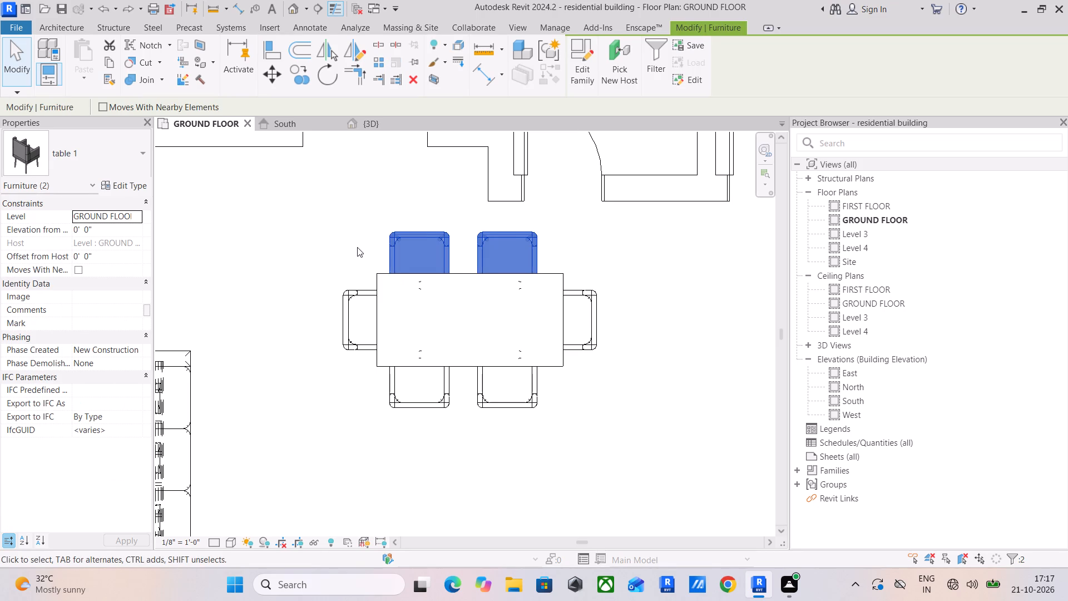
key("Right")
key("Right")
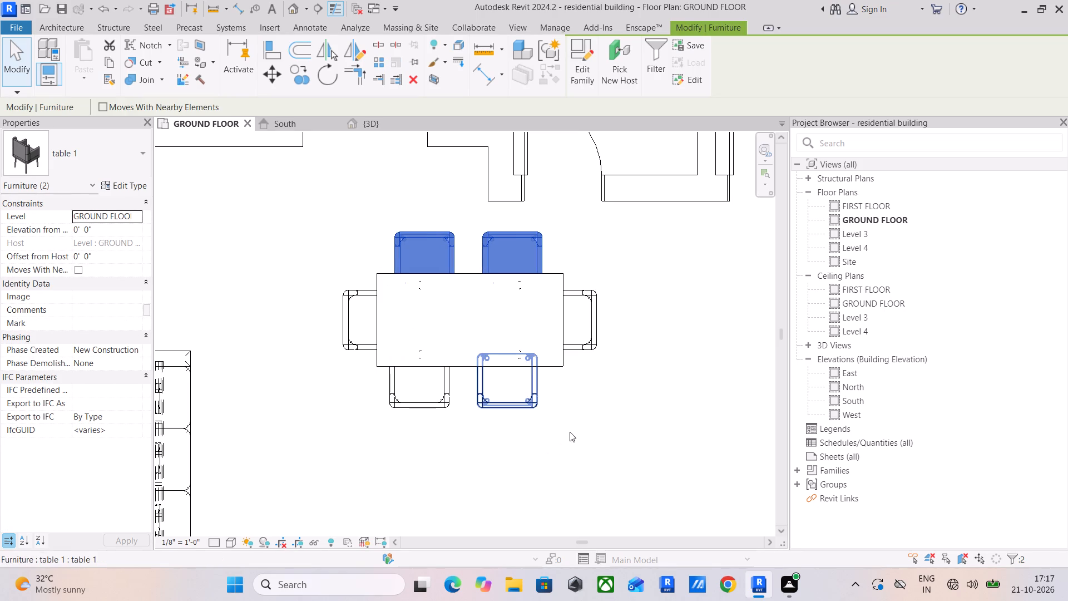
left_click(570, 432)
left_click_drag(590, 405, 345, 415)
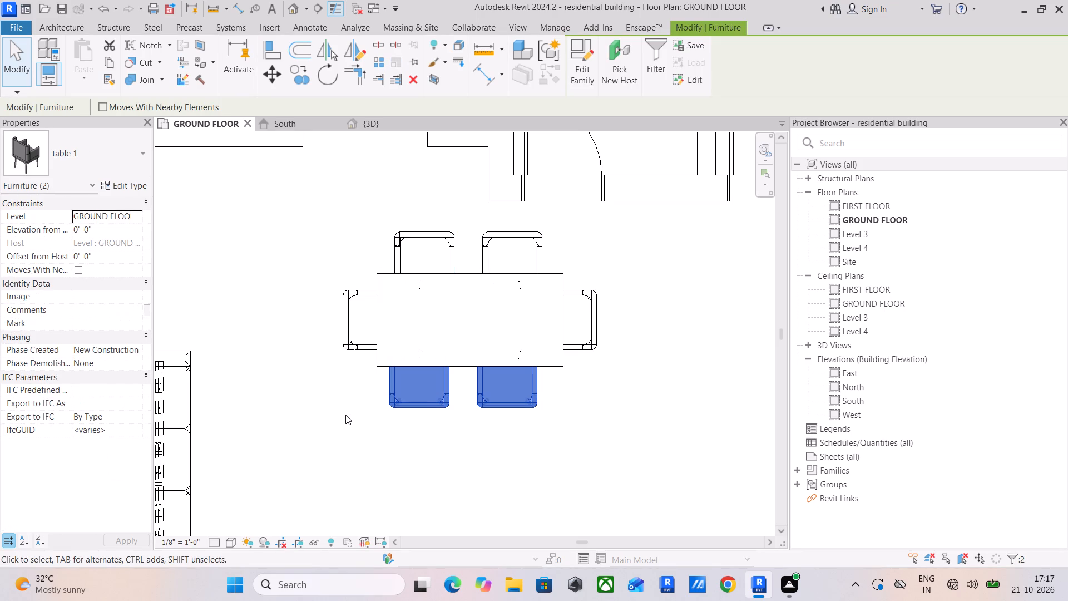
key("Right")
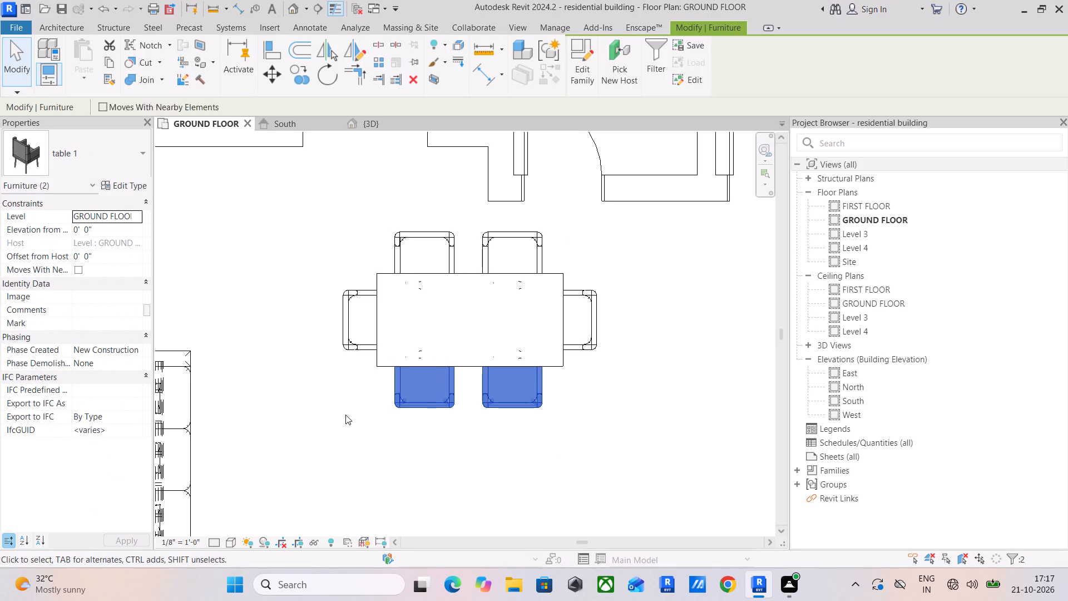
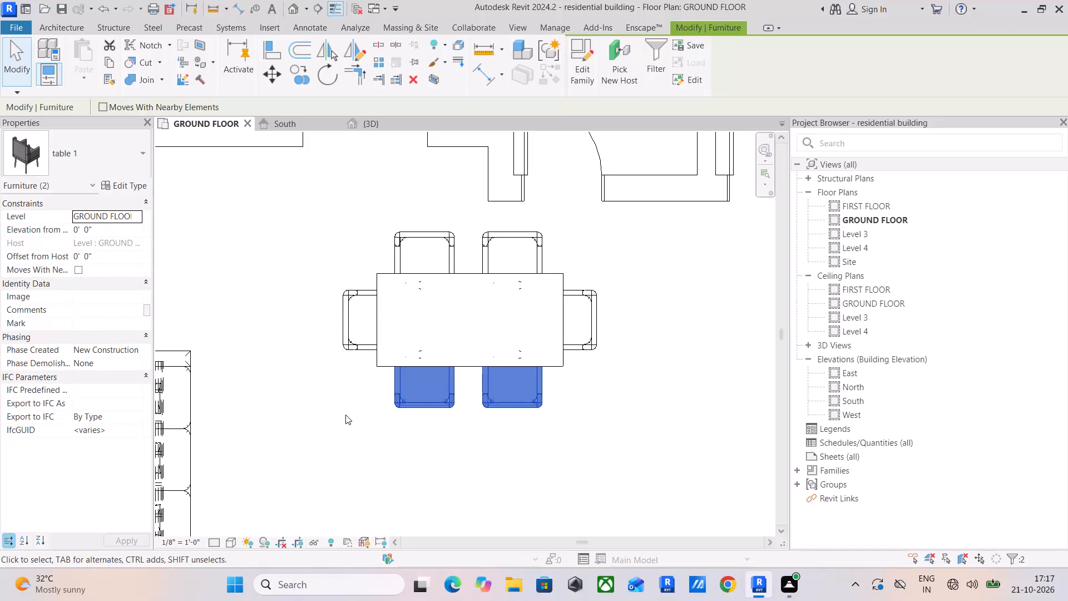
Examine the dining set's position and the adjoining kitchen and bathroom walls in the ground floor plan.
left_click(698, 392)
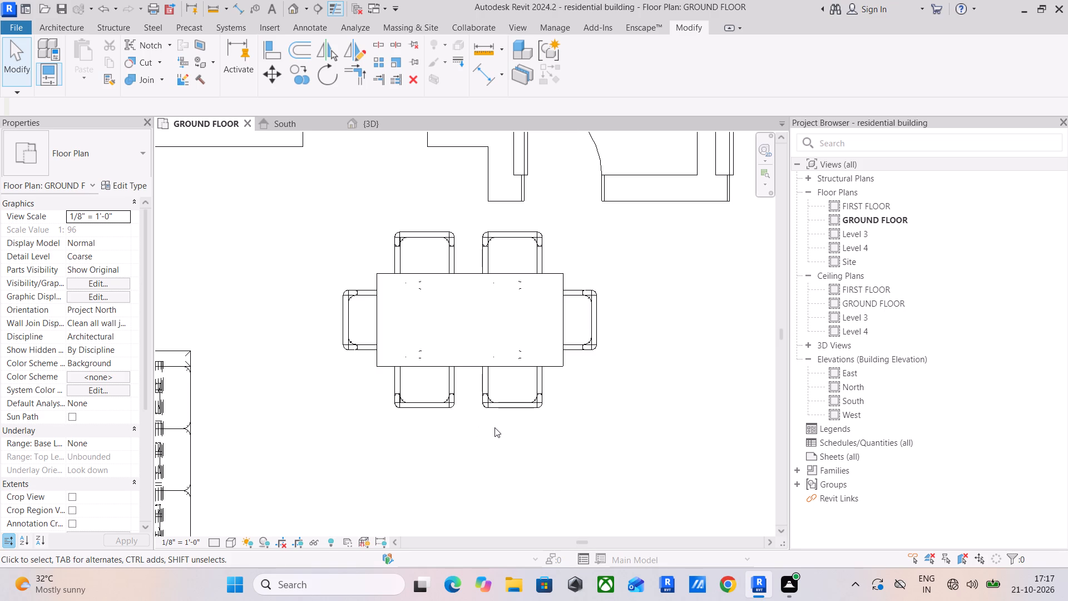
scroll(528, 426, "down", 1)
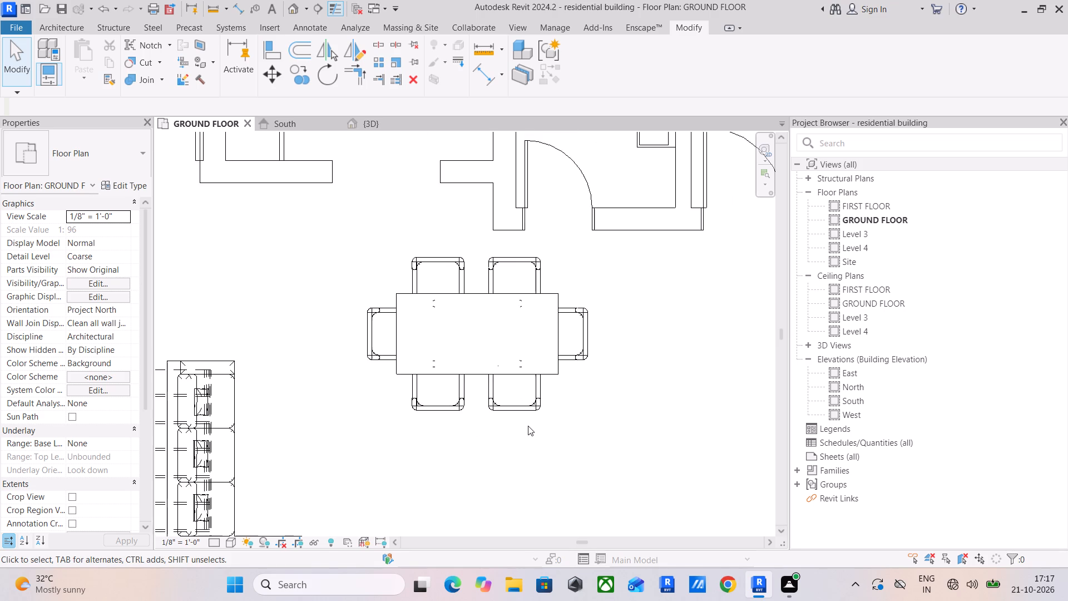
middle_click_drag(517, 433, 672, 348)
scroll(447, 373, "down", 2)
middle_click_drag(522, 366, 446, 460)
scroll(462, 328, "down", 2)
middle_click_drag(483, 323, 447, 417)
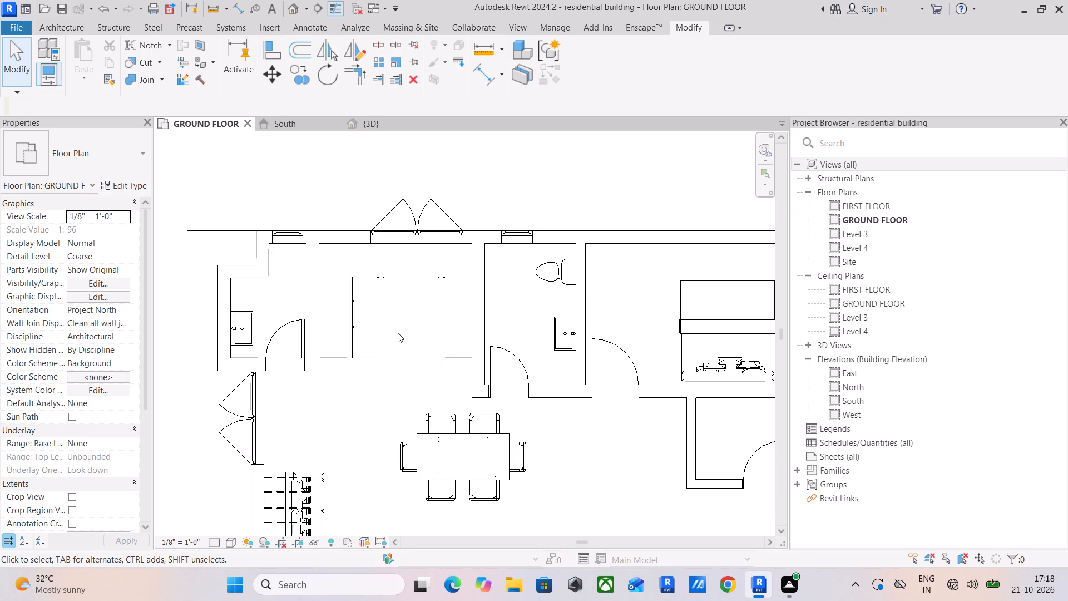
scroll(500, 366, "up", 3)
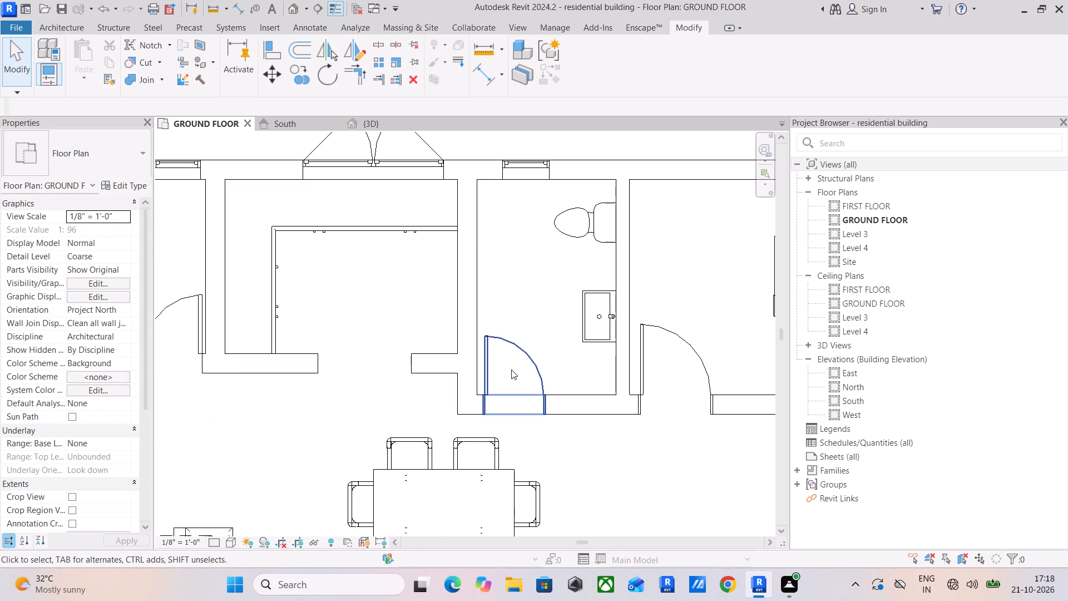
scroll(527, 362, "down", 3)
middle_click_drag(531, 373, 487, 375)
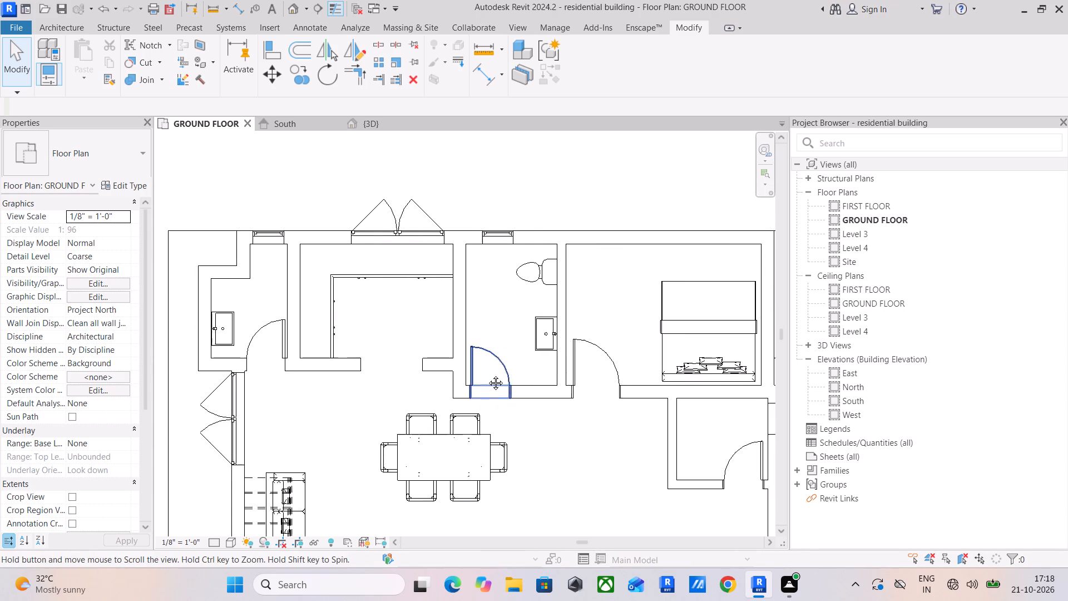
middle_click_drag(487, 375, 486, 375)
middle_click_drag(414, 397, 466, 378)
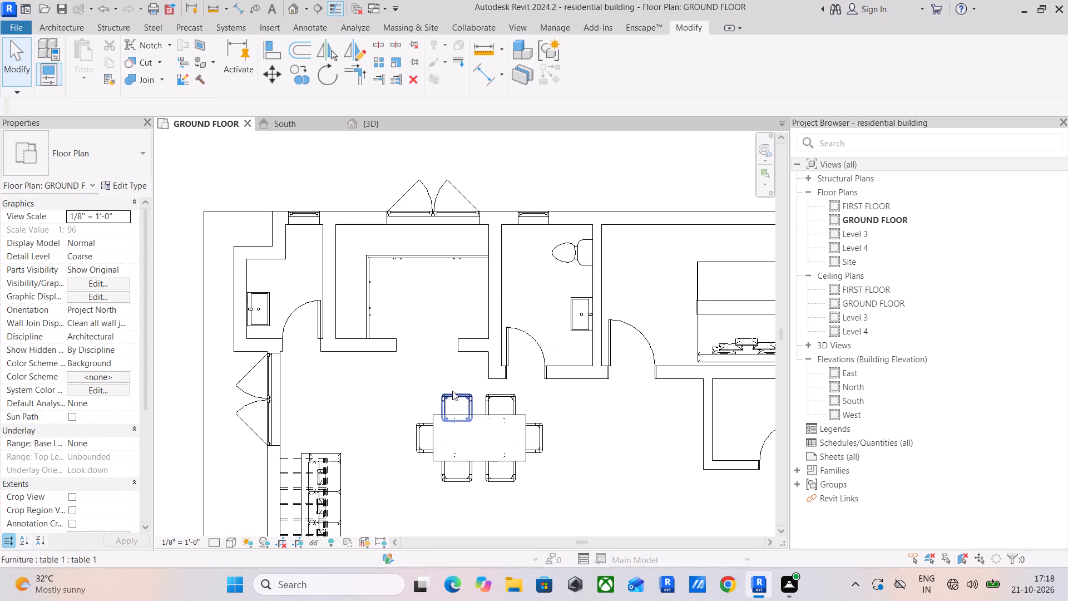
middle_click_drag(419, 364, 437, 372)
Align the short wall stub beside the kitchen opening with the inner face of the kitchen's lower wall.
scroll(441, 358, "up", 4)
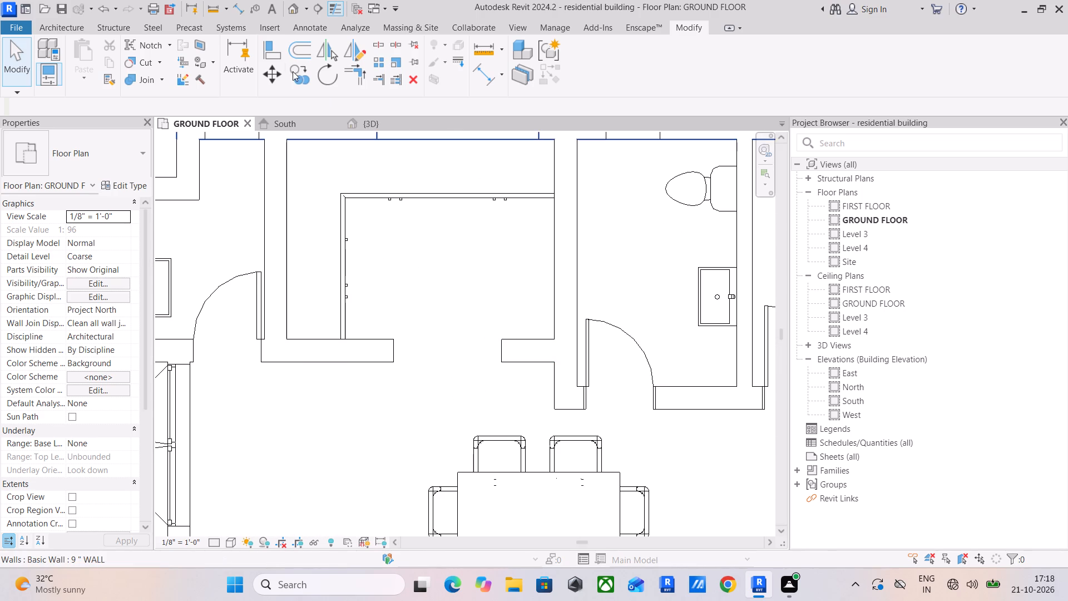
left_click(268, 54)
left_click(370, 336)
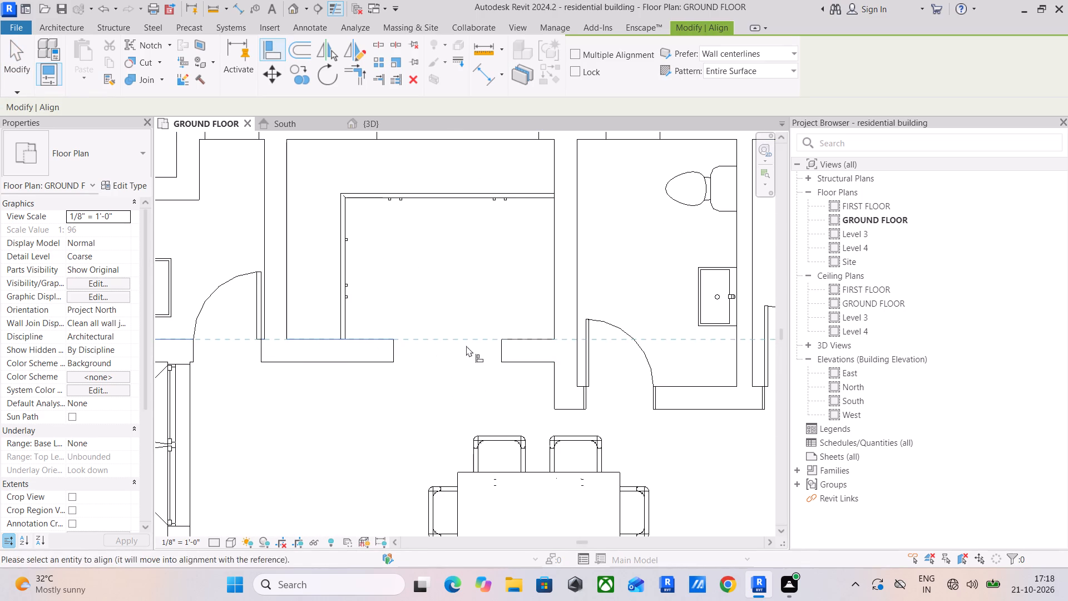
left_click(520, 341)
key("Escape")
key("Escape")
key("Escape")
key("Escape")
key("Escape")
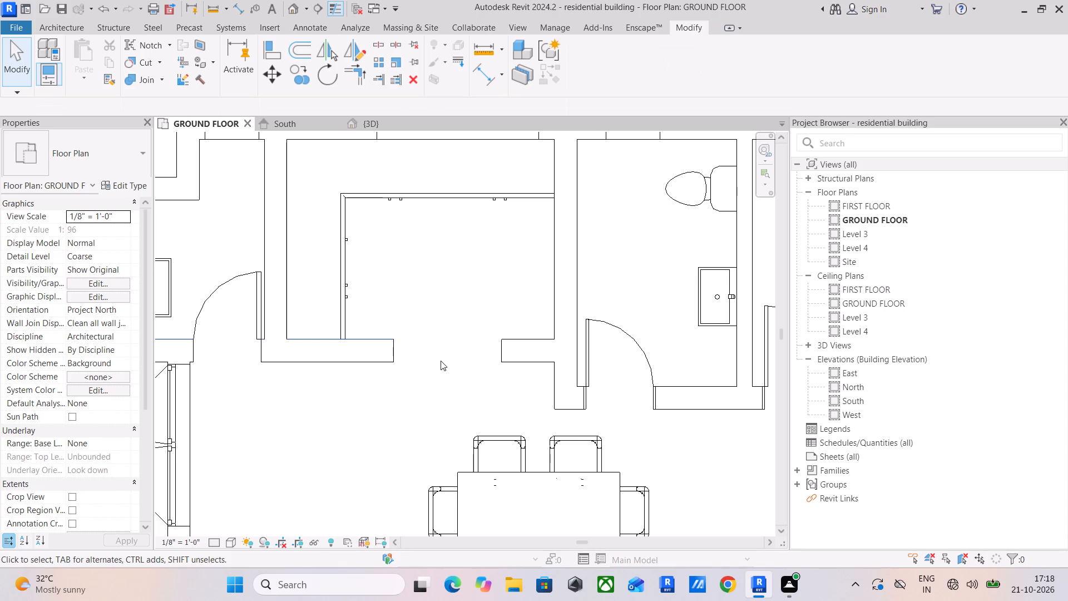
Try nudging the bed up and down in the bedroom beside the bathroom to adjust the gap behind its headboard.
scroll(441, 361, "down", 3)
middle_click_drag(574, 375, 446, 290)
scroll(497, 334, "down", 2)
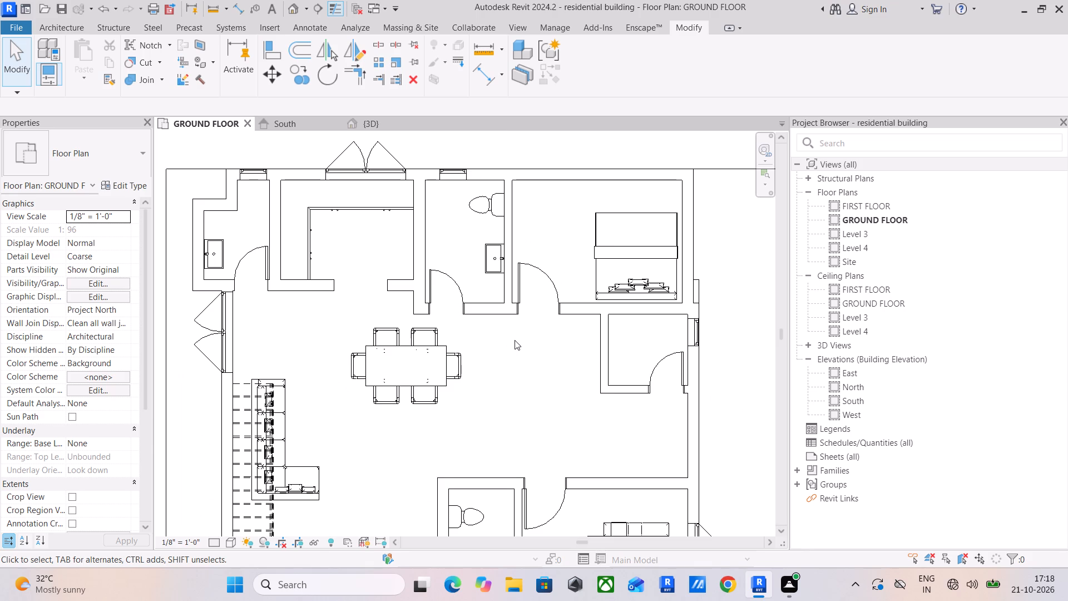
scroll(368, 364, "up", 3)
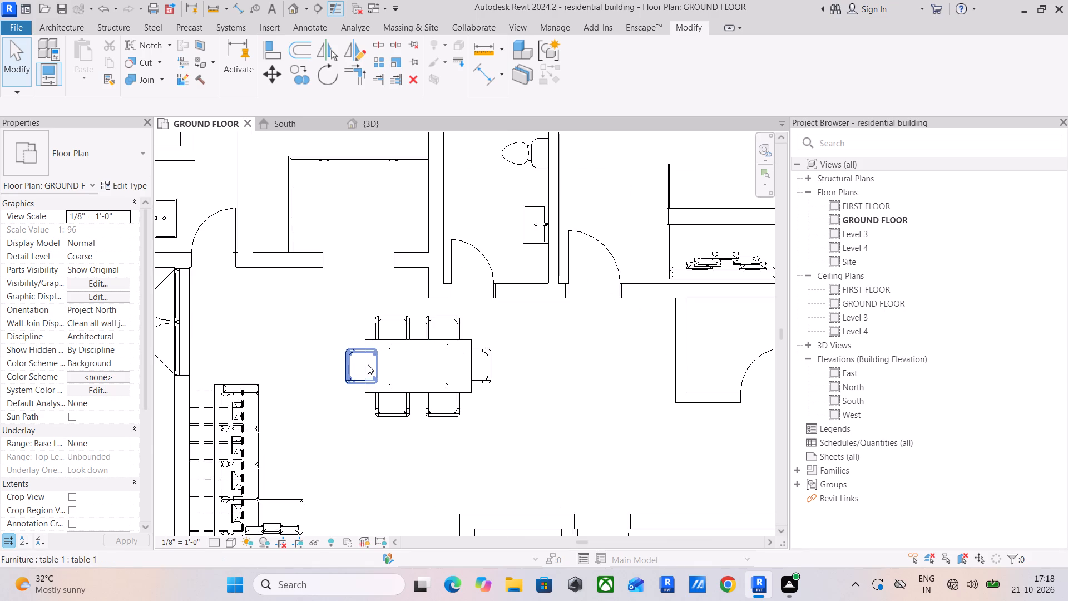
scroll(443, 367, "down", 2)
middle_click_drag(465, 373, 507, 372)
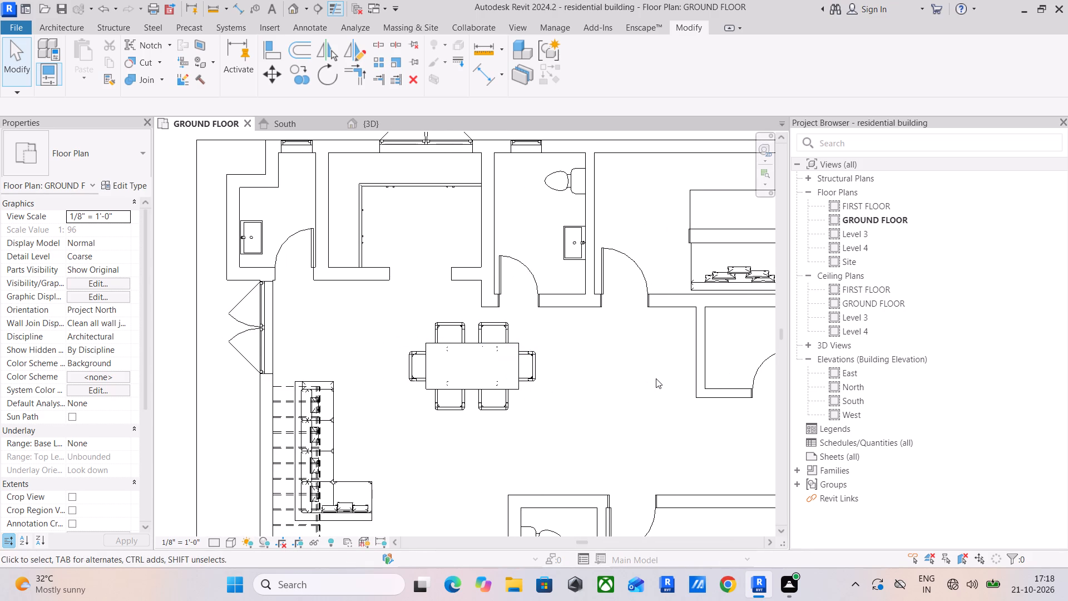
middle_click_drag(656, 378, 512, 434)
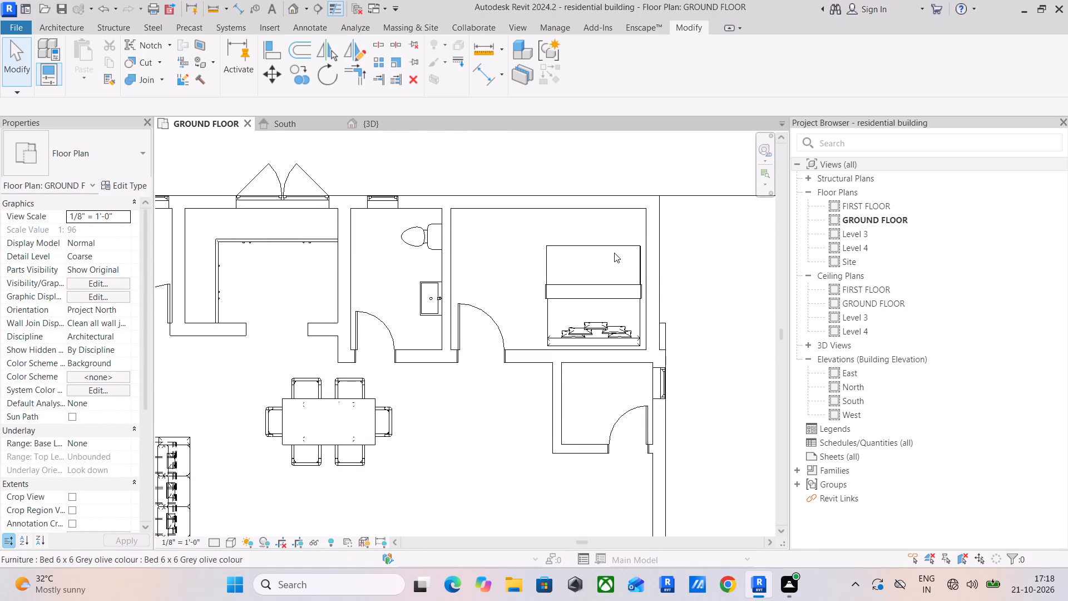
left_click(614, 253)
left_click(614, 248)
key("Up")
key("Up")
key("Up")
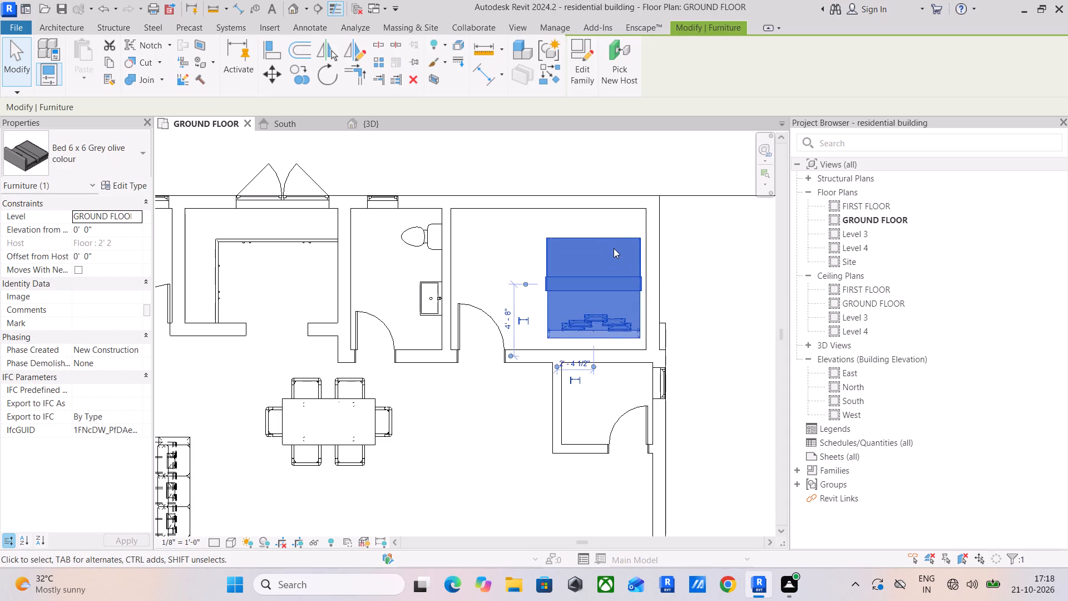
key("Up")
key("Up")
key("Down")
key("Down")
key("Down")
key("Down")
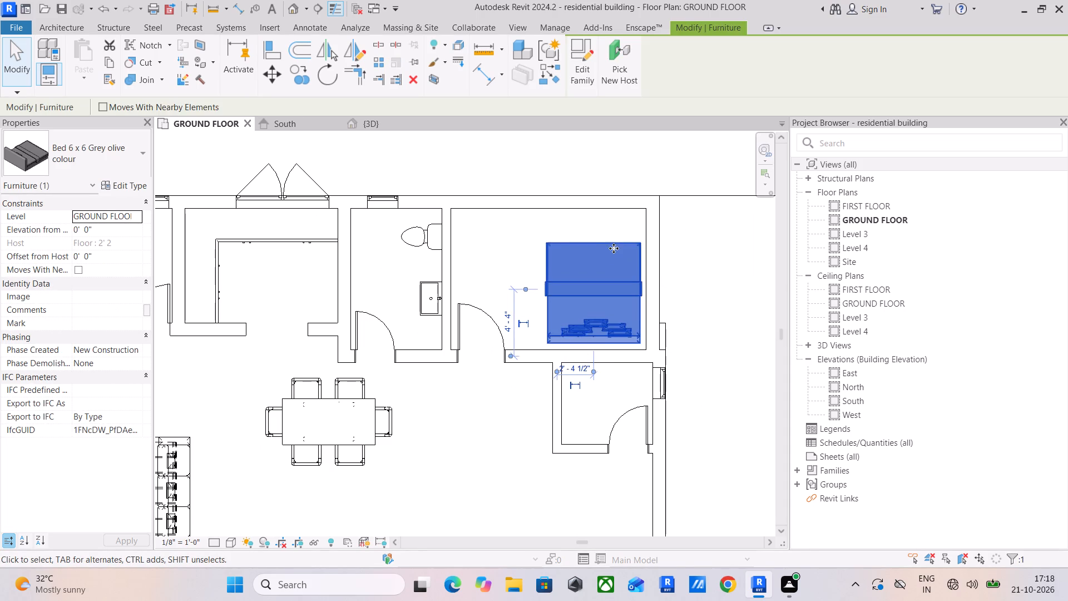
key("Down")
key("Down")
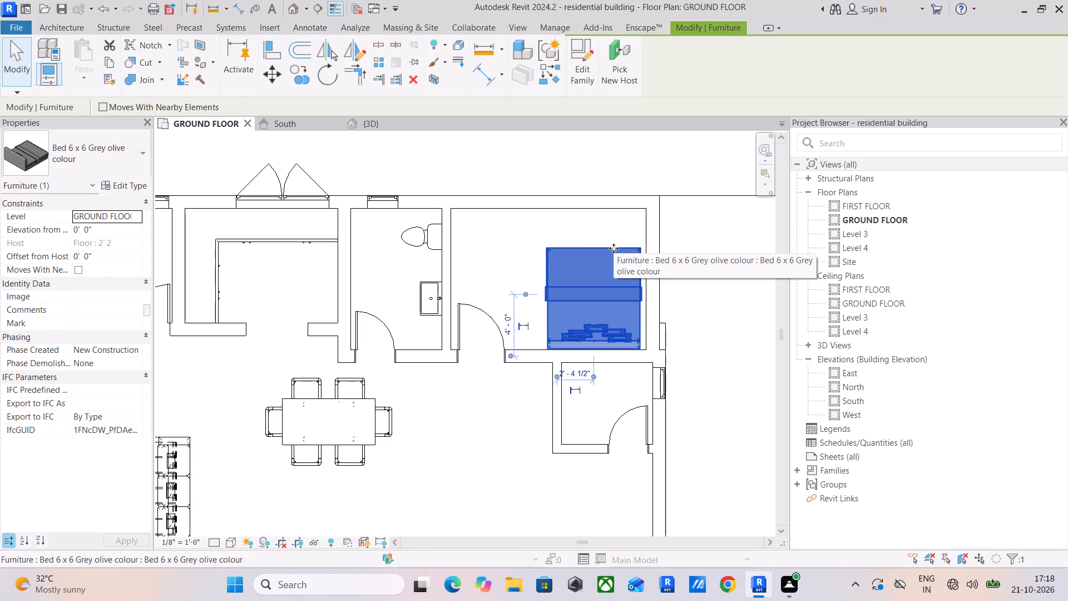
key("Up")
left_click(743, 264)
Examine the bedroom with the nudged bed, the dining area and the small room with a door below that bedroom.
scroll(600, 269, "up", 3)
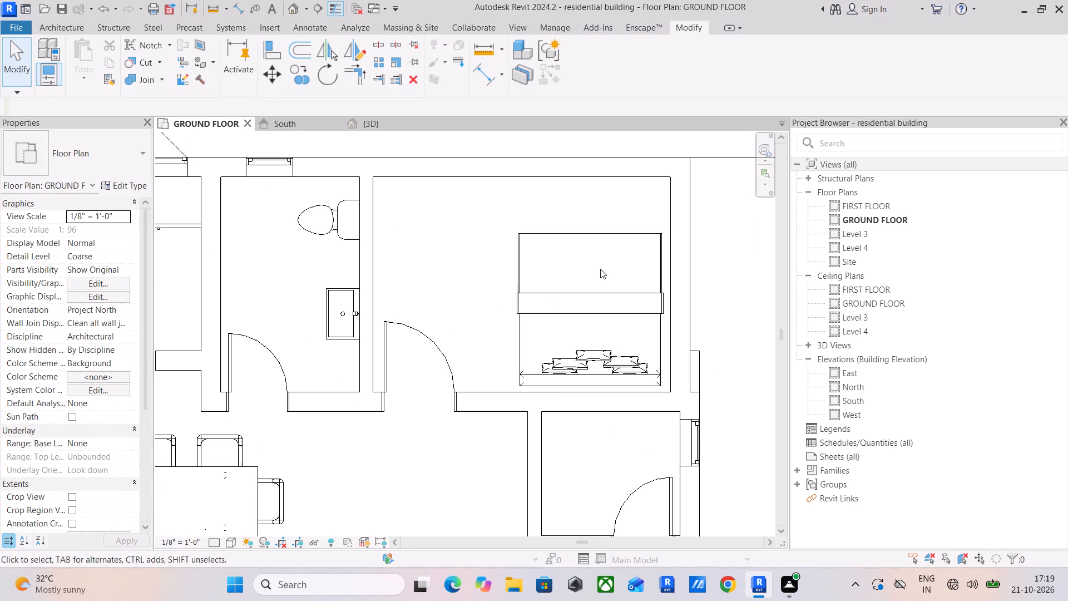
scroll(523, 323, "up", 4)
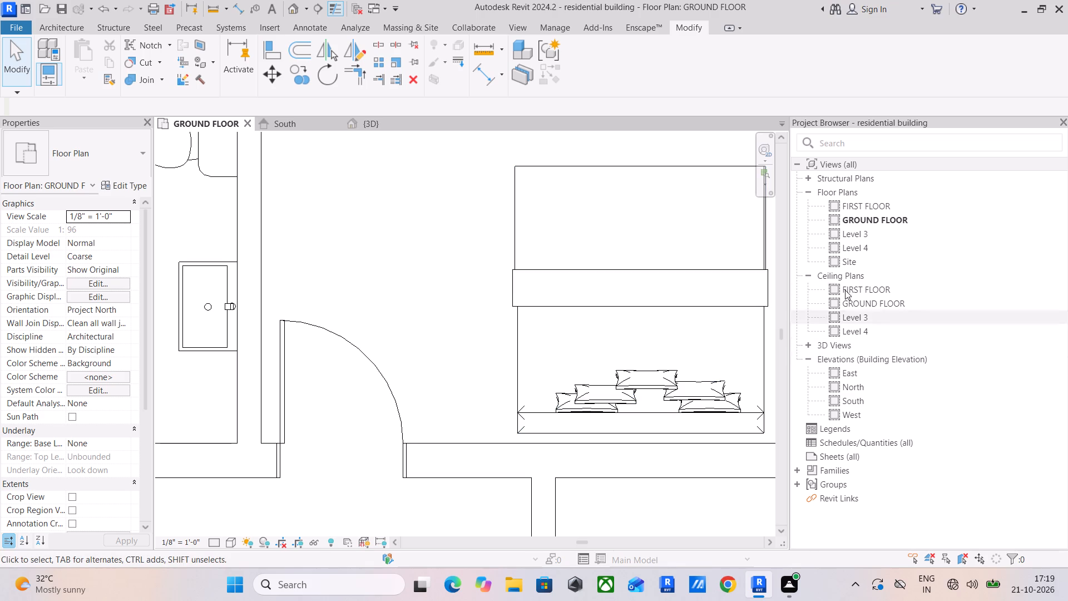
scroll(447, 306, "down", 3)
middle_click_drag(455, 306, 480, 268)
middle_click_drag(353, 292, 363, 293)
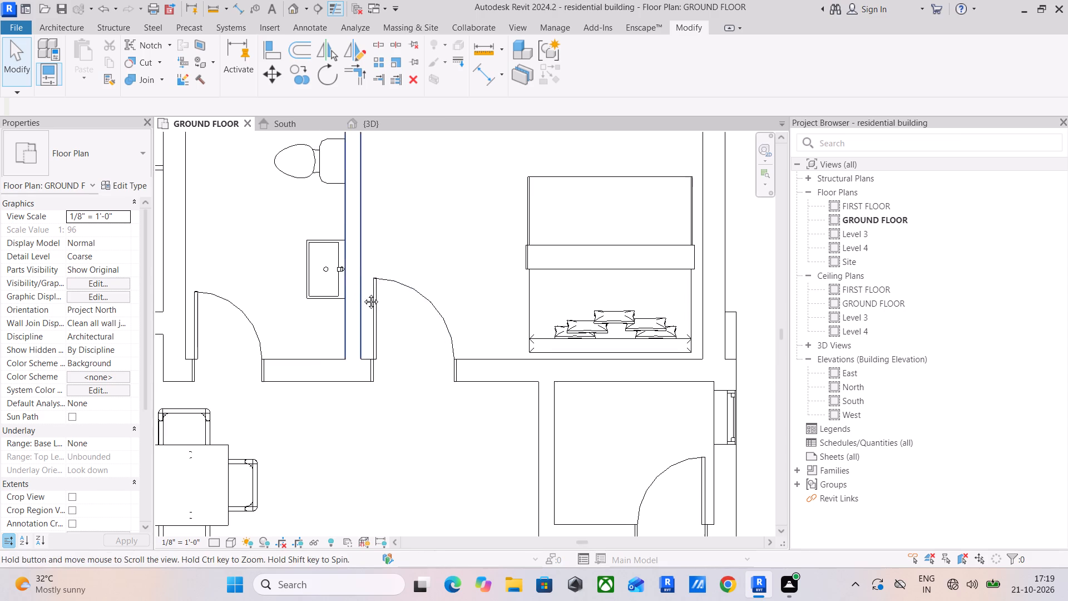
middle_click_drag(363, 293, 406, 282)
scroll(452, 278, "down", 3)
middle_click_drag(452, 278, 463, 275)
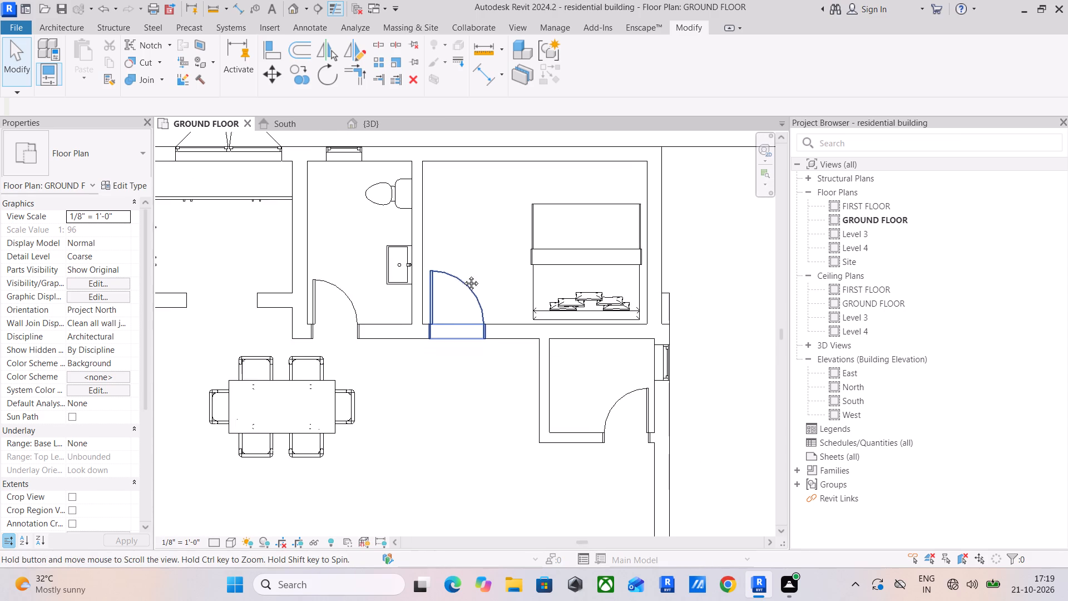
middle_click_drag(463, 275, 513, 222)
scroll(418, 343, "down", 1)
middle_click_drag(418, 344, 471, 324)
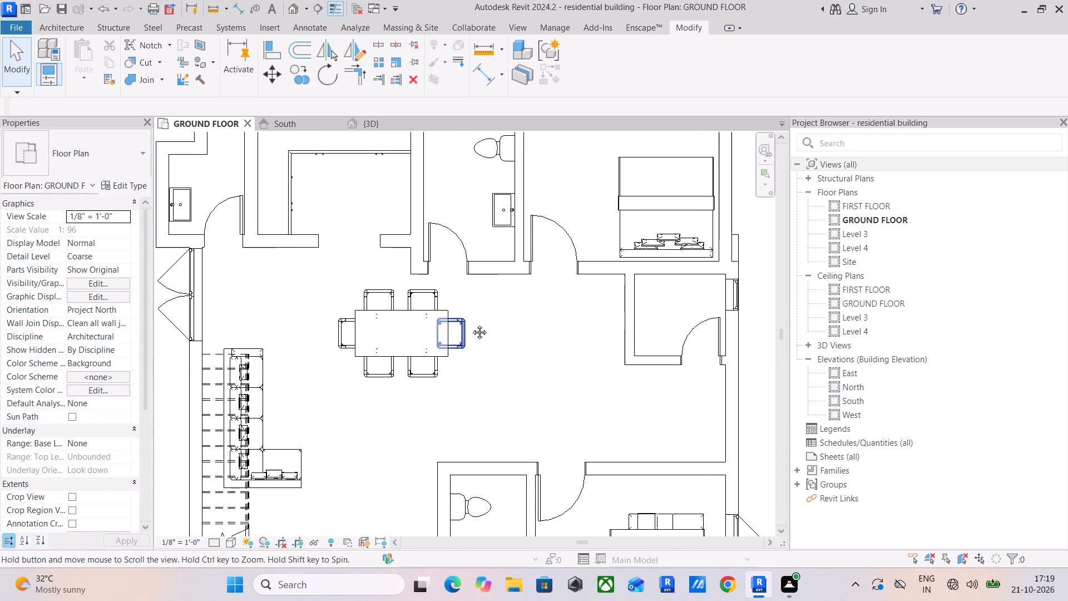
middle_click_drag(471, 324, 472, 321)
middle_click_drag(627, 327, 469, 286)
scroll(426, 328, "down", 2)
middle_click_drag(474, 339, 486, 350)
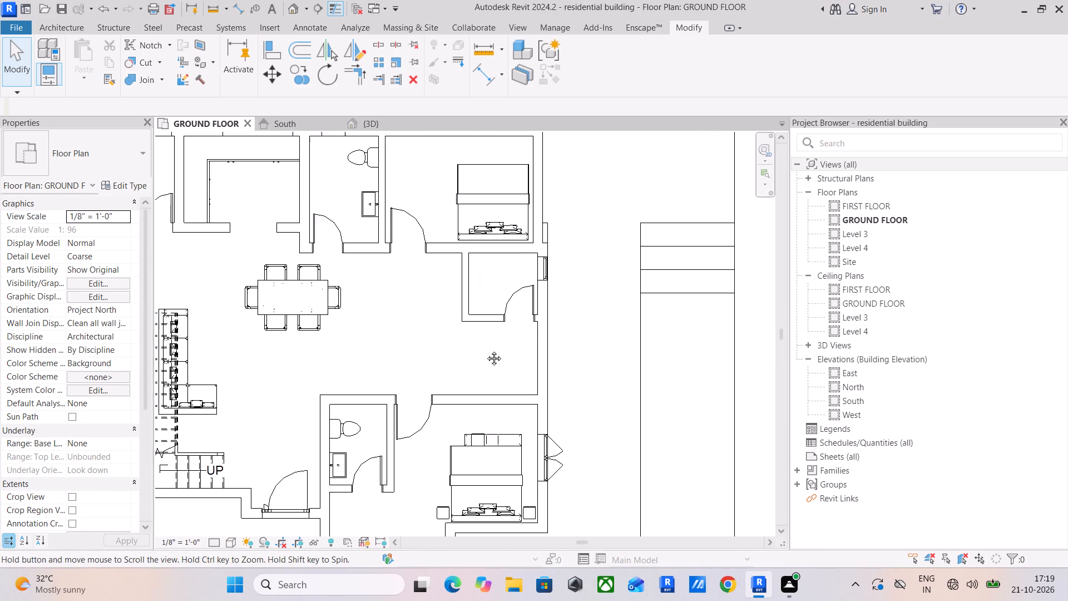
middle_click_drag(486, 350, 501, 366)
scroll(506, 315, "up", 3)
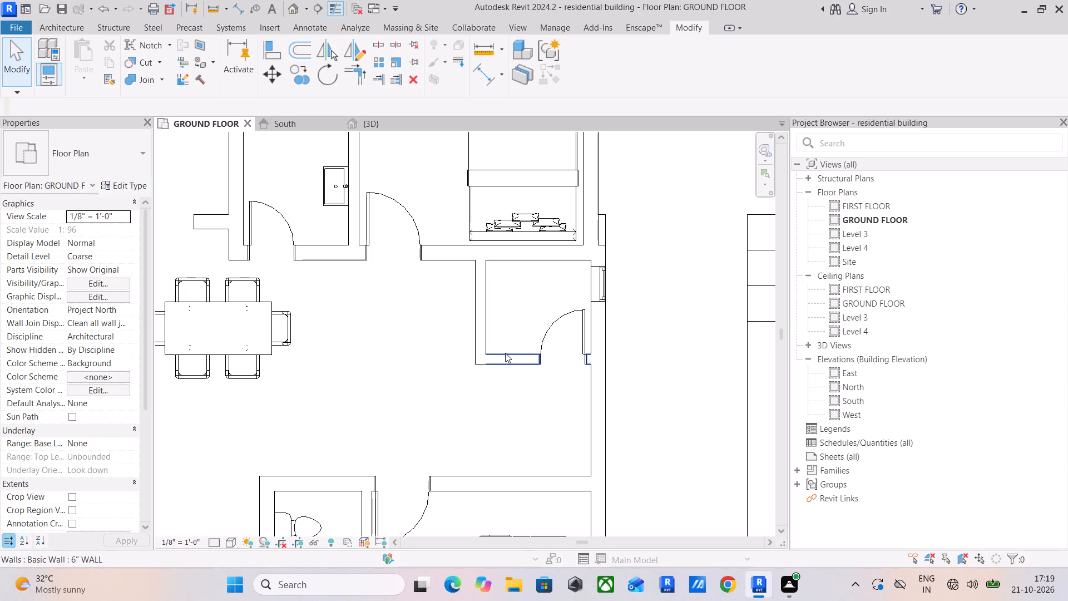
scroll(505, 353, "up", 4)
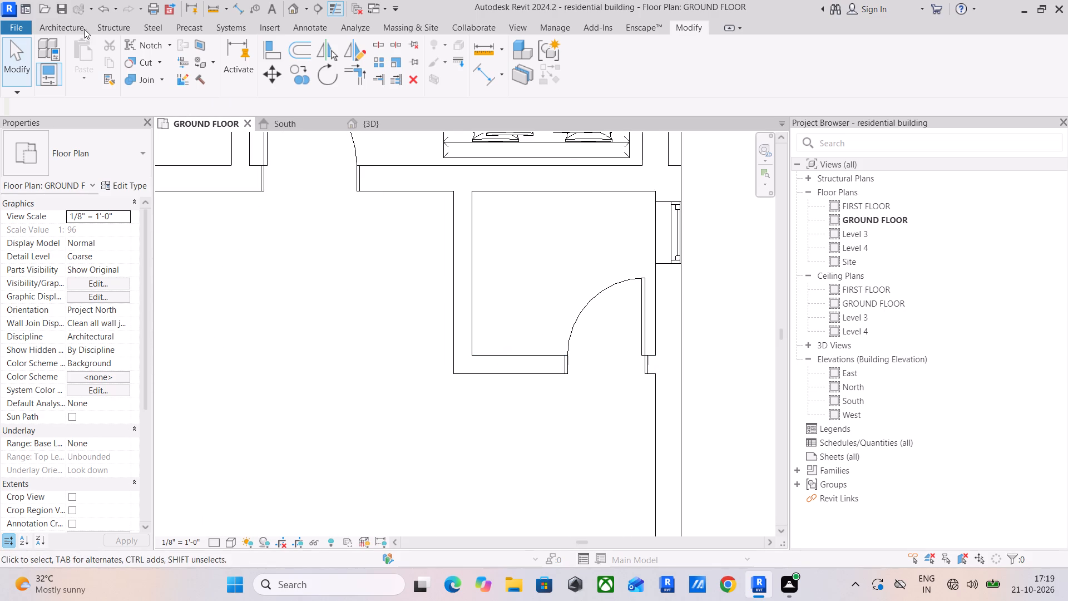
Examine the lower bedroom, entrance, staircase and L-shaped sofa, and the kitchen and bathrooms above the dining set.
scroll(327, 380, "down", 3)
middle_click_drag(383, 403, 473, 360)
scroll(486, 372, "down", 2)
middle_click_drag(486, 373, 521, 229)
middle_click_drag(400, 360, 484, 265)
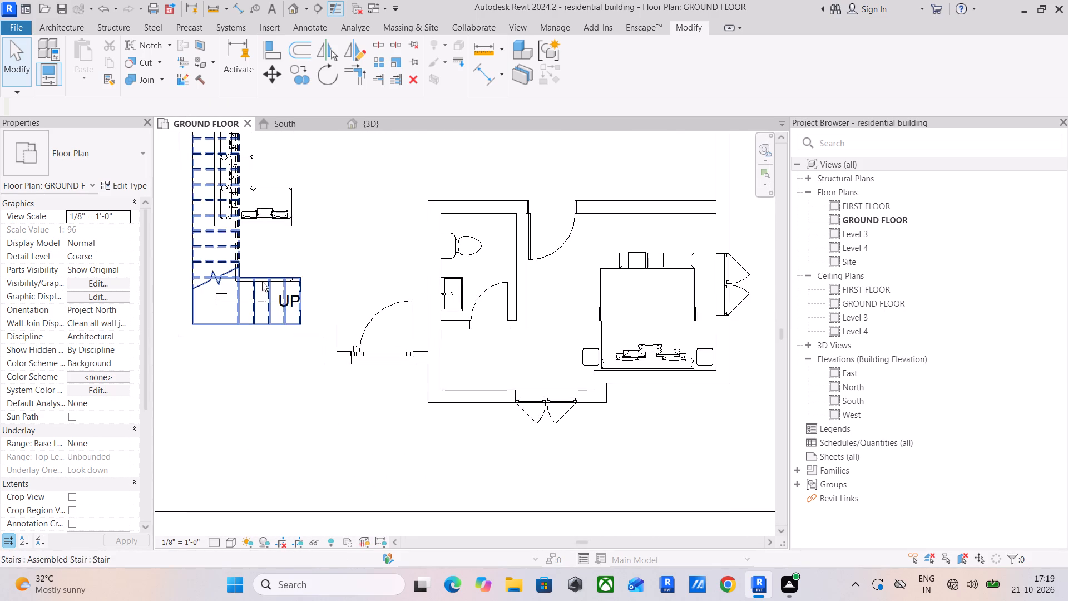
middle_click_drag(262, 282, 370, 379)
left_click(390, 313)
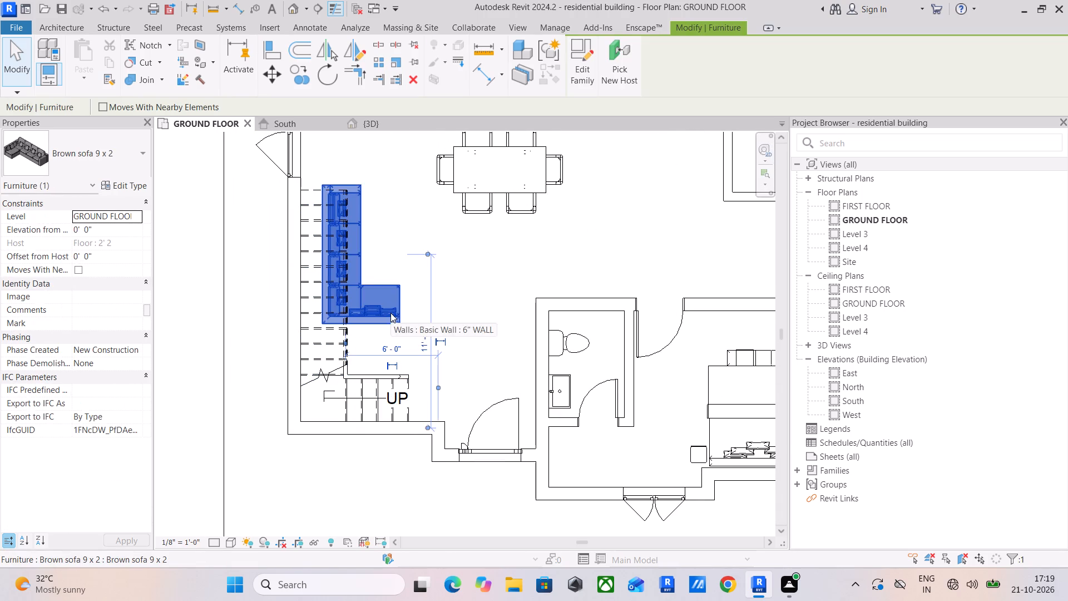
left_click(491, 275)
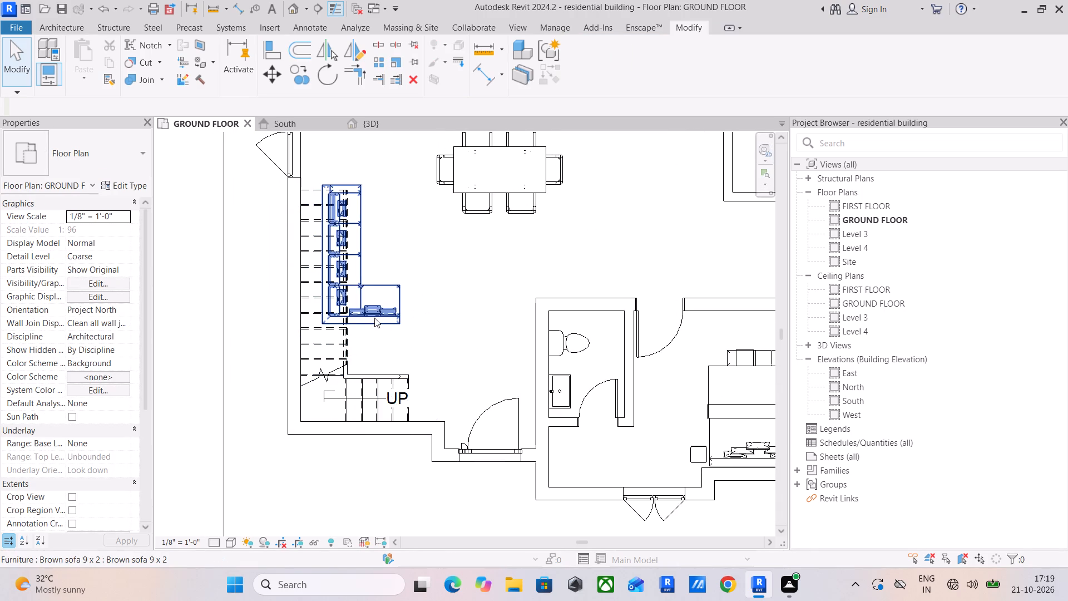
scroll(389, 294, "up", 3)
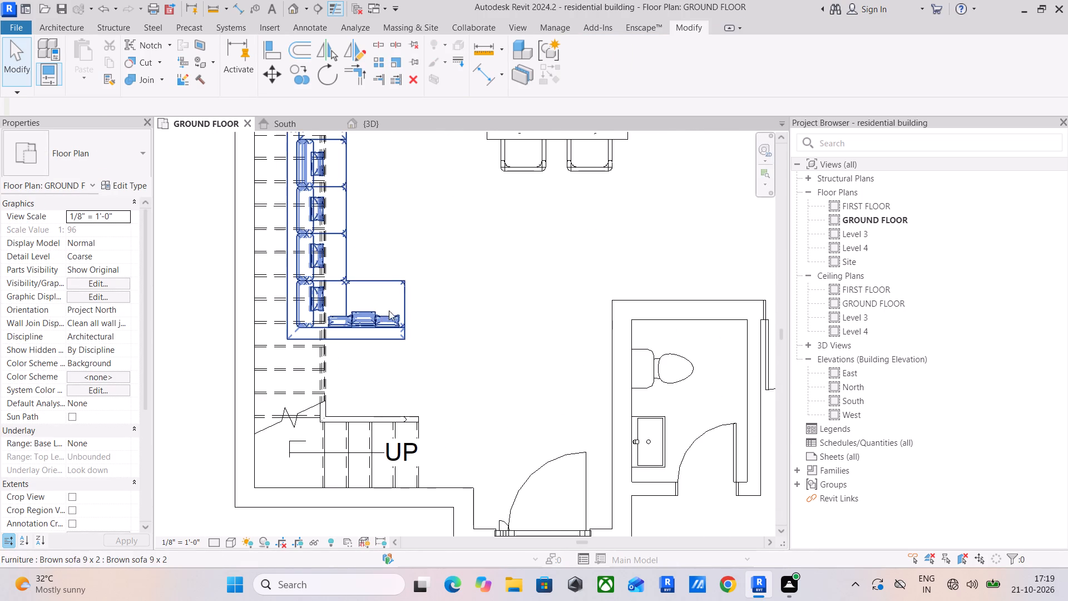
middle_click_drag(395, 311, 497, 377)
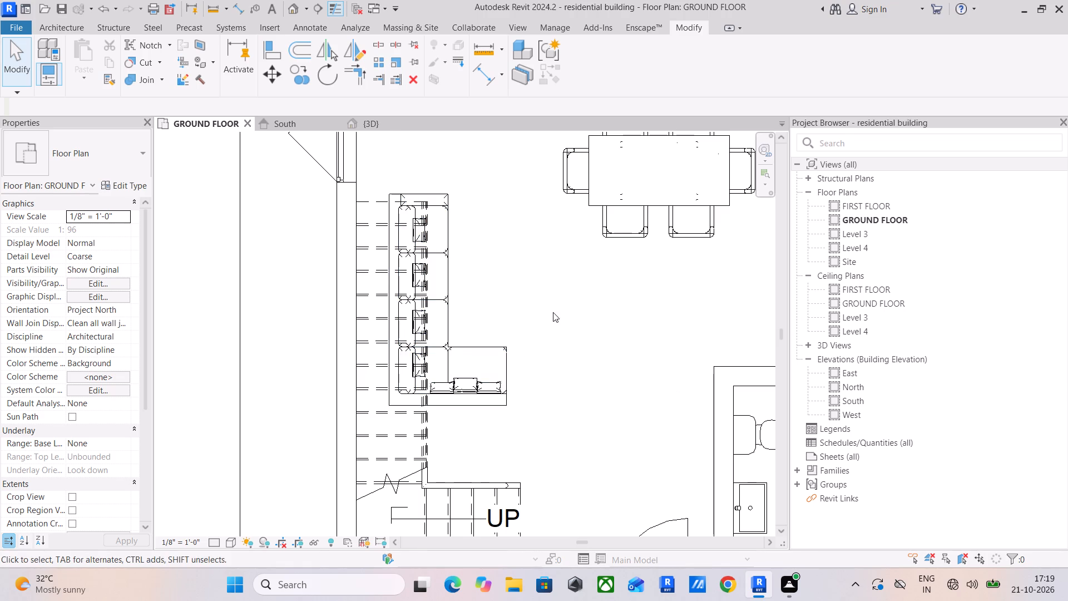
scroll(553, 312, "down", 2)
middle_click_drag(588, 330, 501, 430)
middle_click_drag(468, 289, 448, 451)
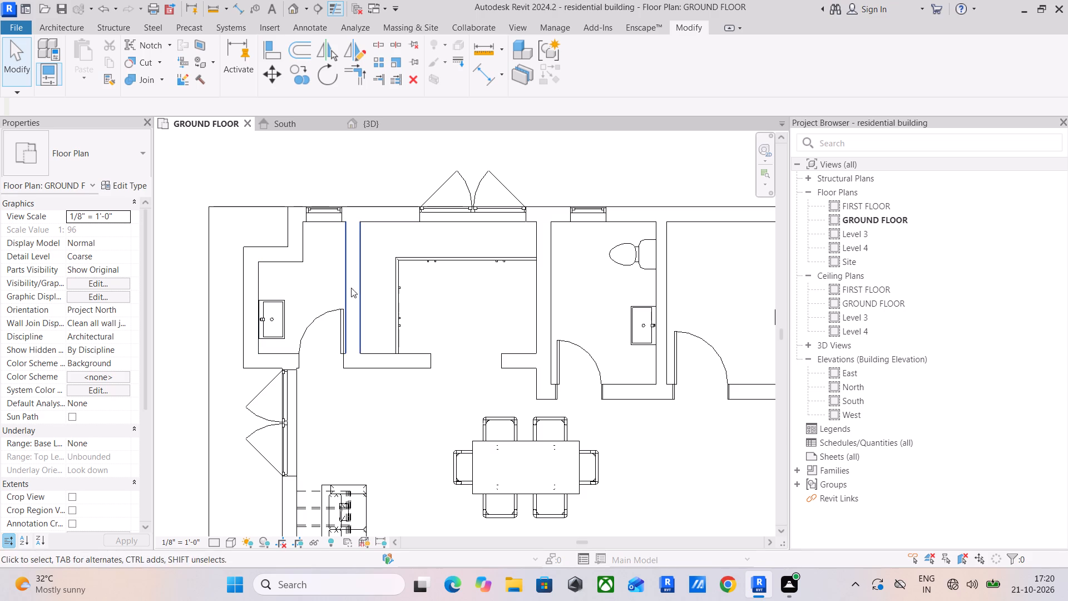
scroll(475, 276, "down", 2)
middle_click_drag(479, 286, 397, 268)
scroll(444, 267, "up", 3)
scroll(449, 290, "down", 4)
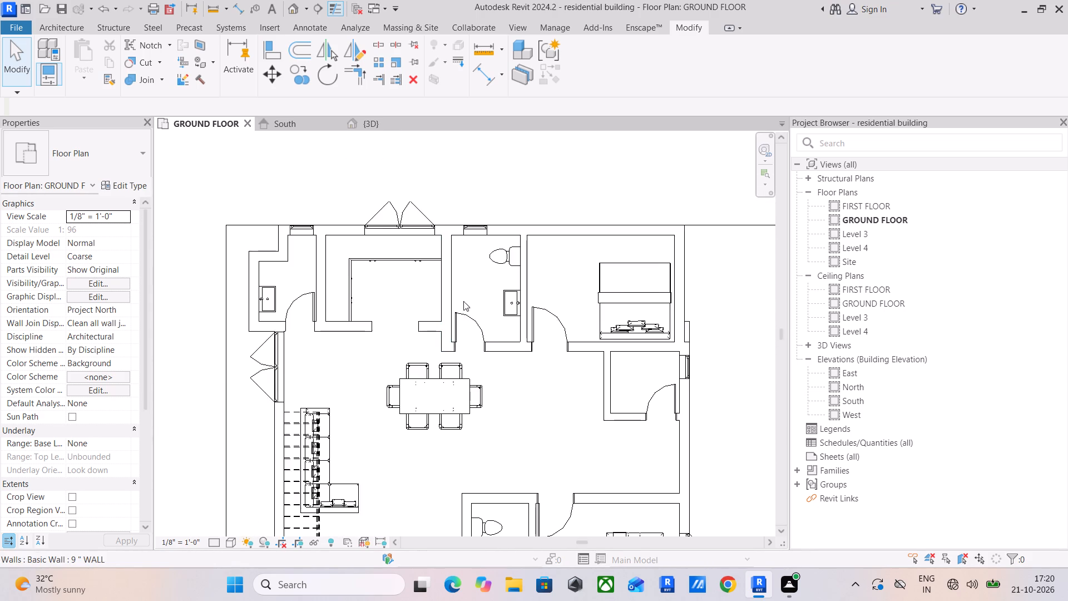
Start a new in-place component in the Generic Models category, keeping the default name.
middle_click_drag(493, 335, 479, 175)
scroll(555, 444, "up", 1)
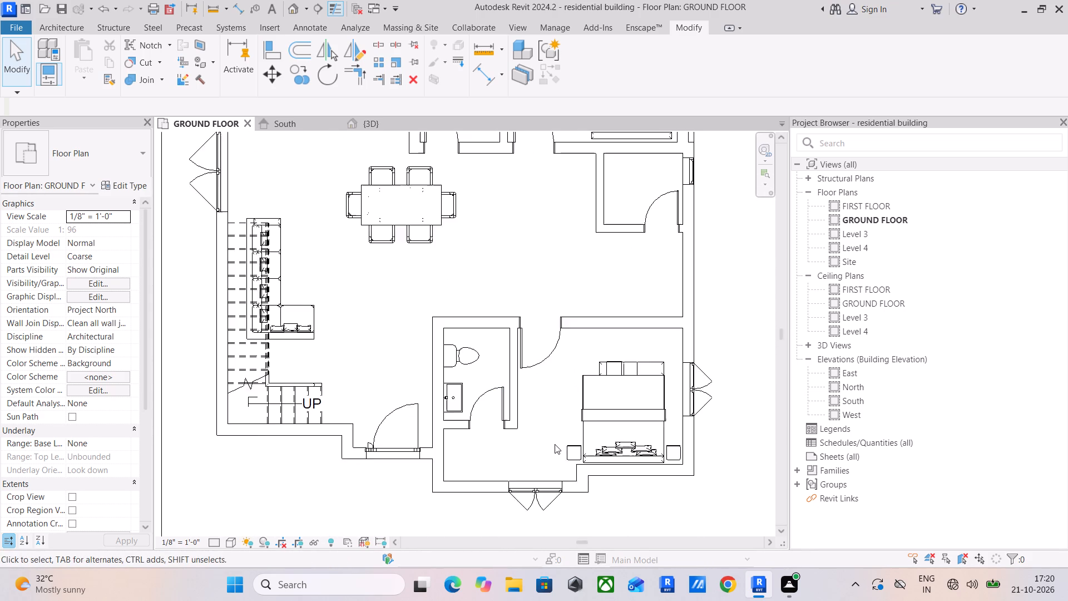
middle_click_drag(555, 444, 590, 359)
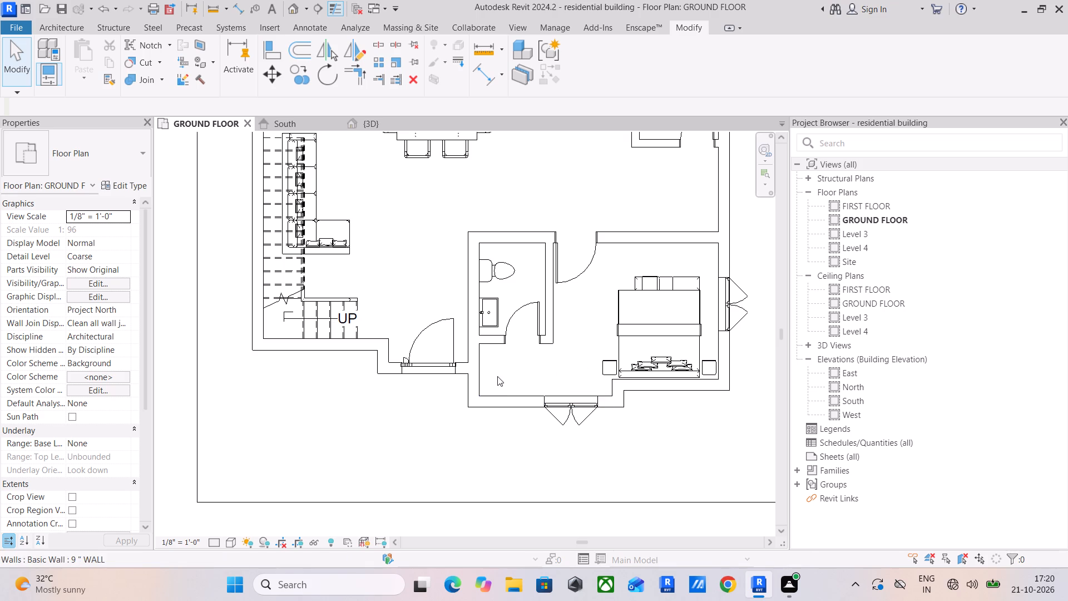
scroll(497, 376, "up", 3)
left_click(74, 24)
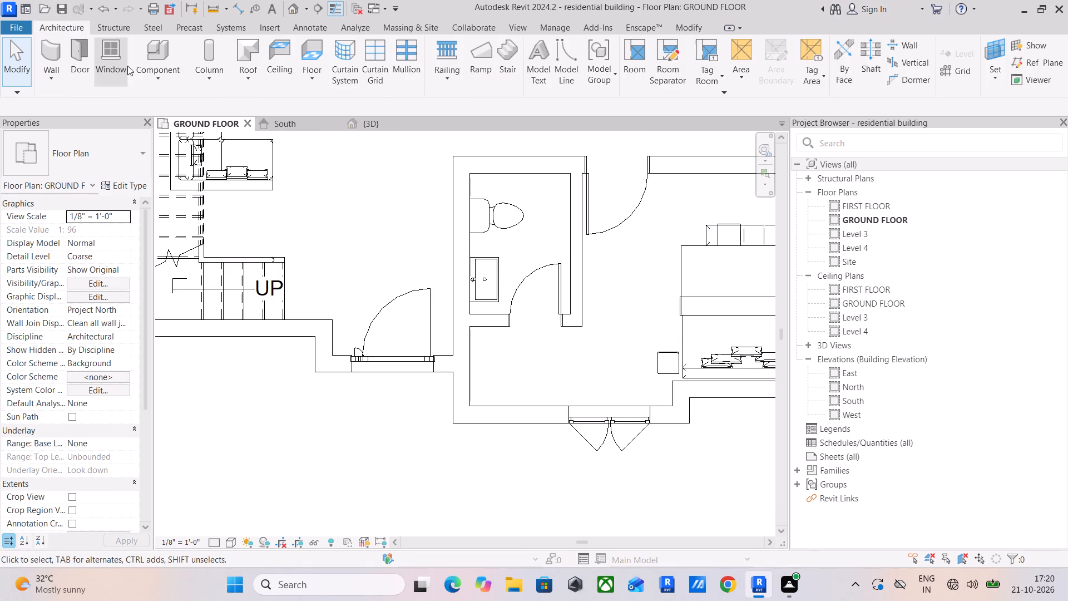
left_click(167, 80)
left_click(188, 127)
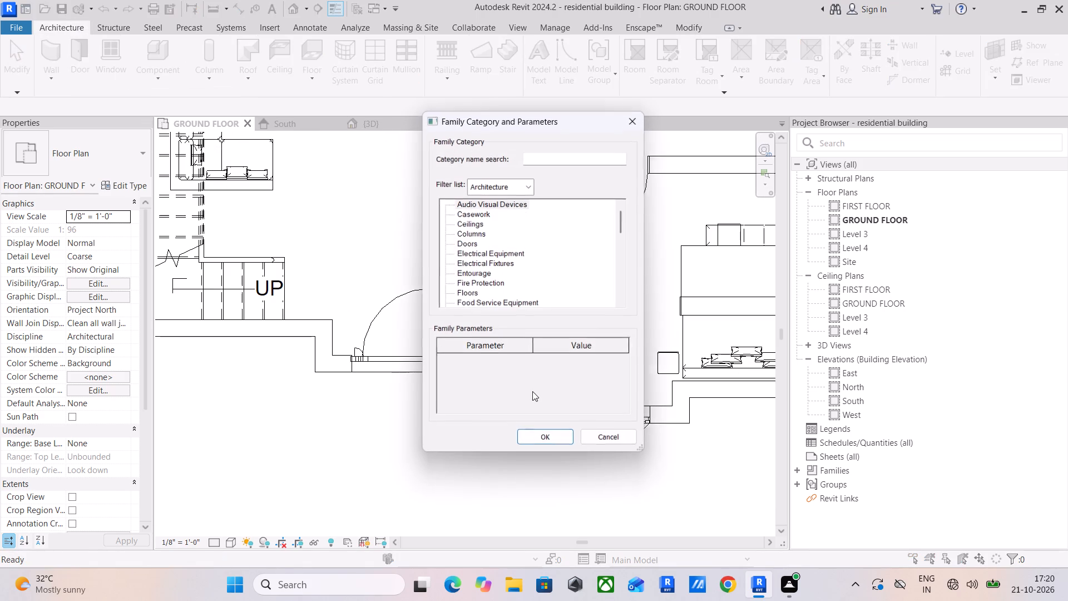
scroll(472, 256, "down", 4)
double_click(476, 292)
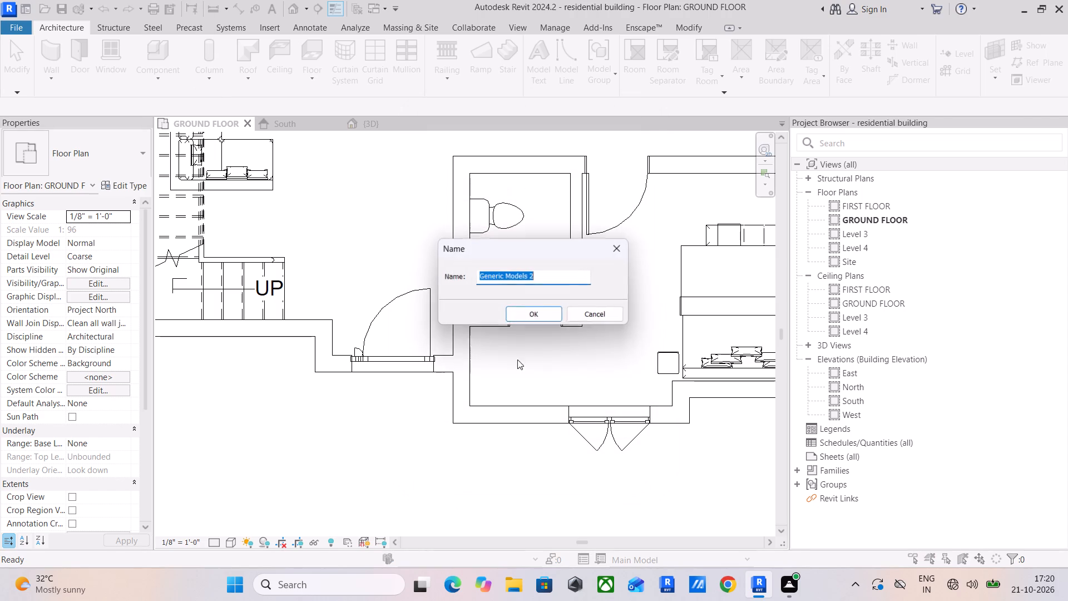
left_click(532, 324)
left_click(533, 313)
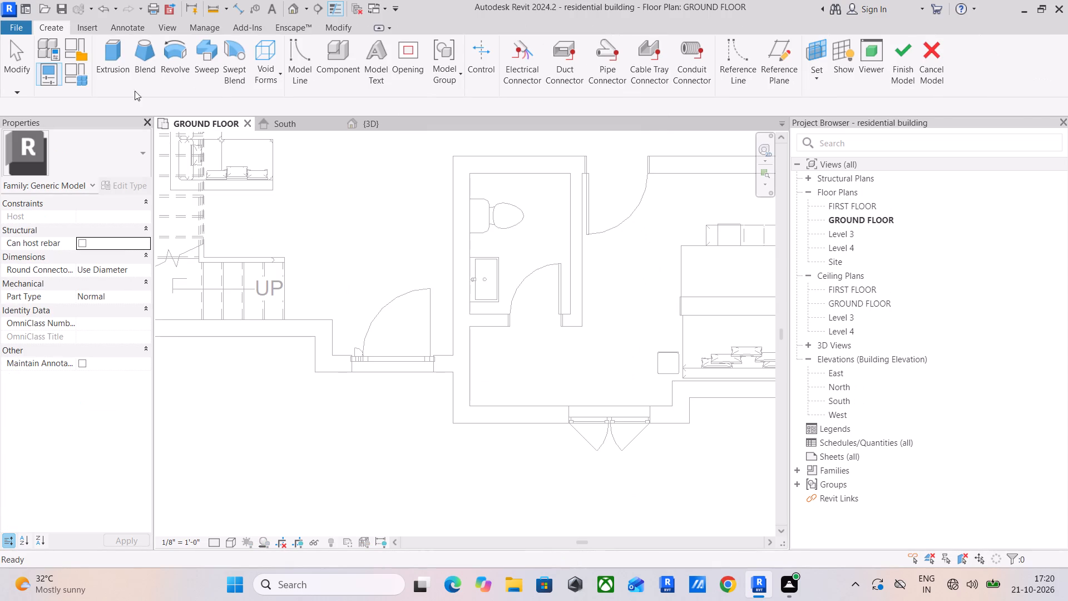
Sketch a rectangular extrusion profile about 5'-6" by 1'-8" in the lower bedroom's corner below the bathroom, against the exterior walls.
left_click(114, 73)
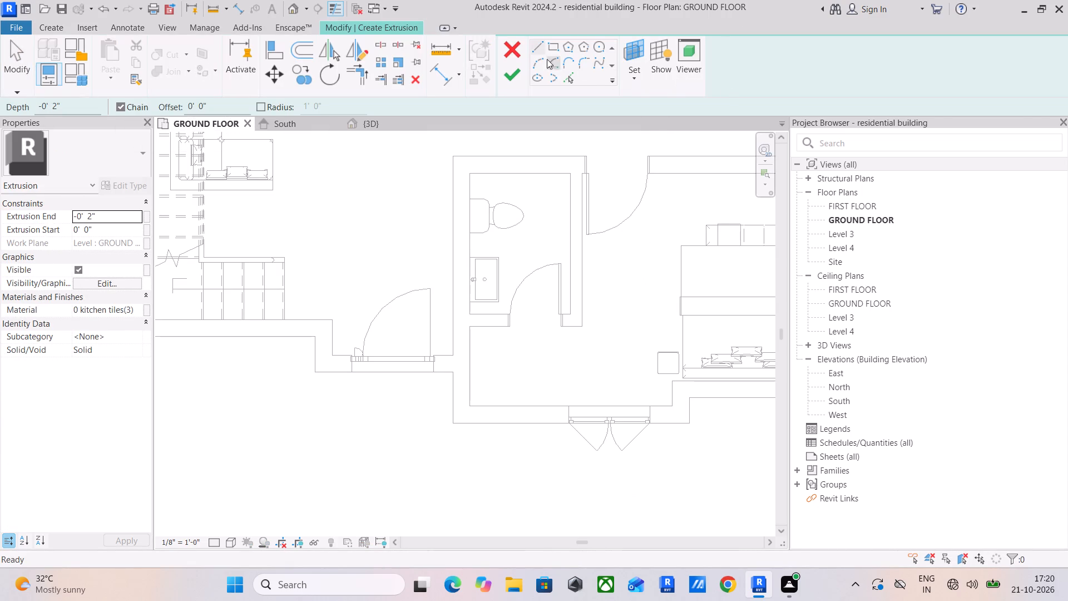
left_click(551, 51)
left_click(472, 405)
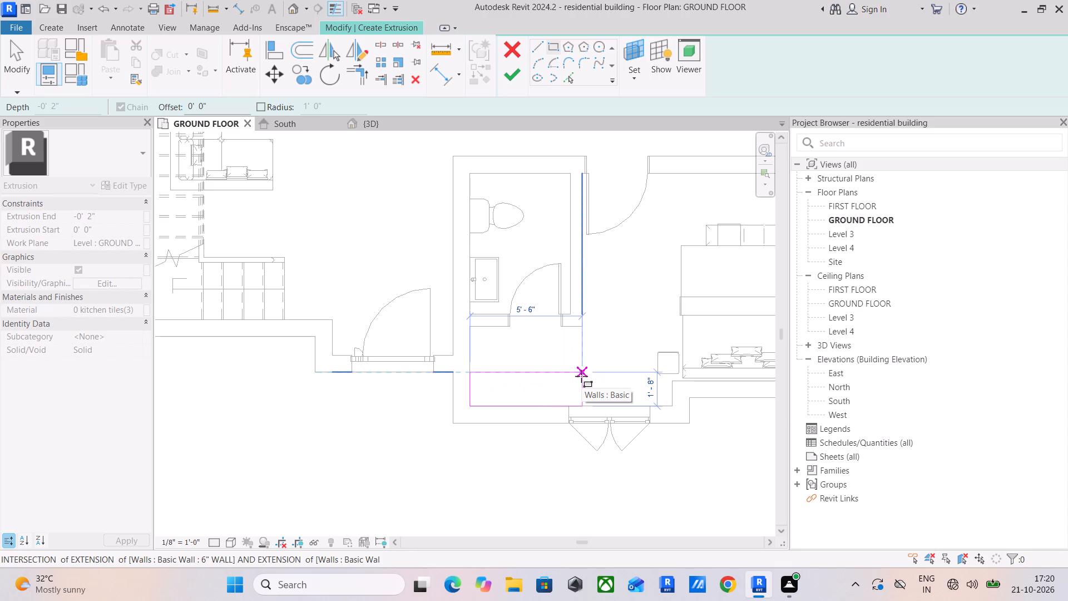
left_click(581, 376)
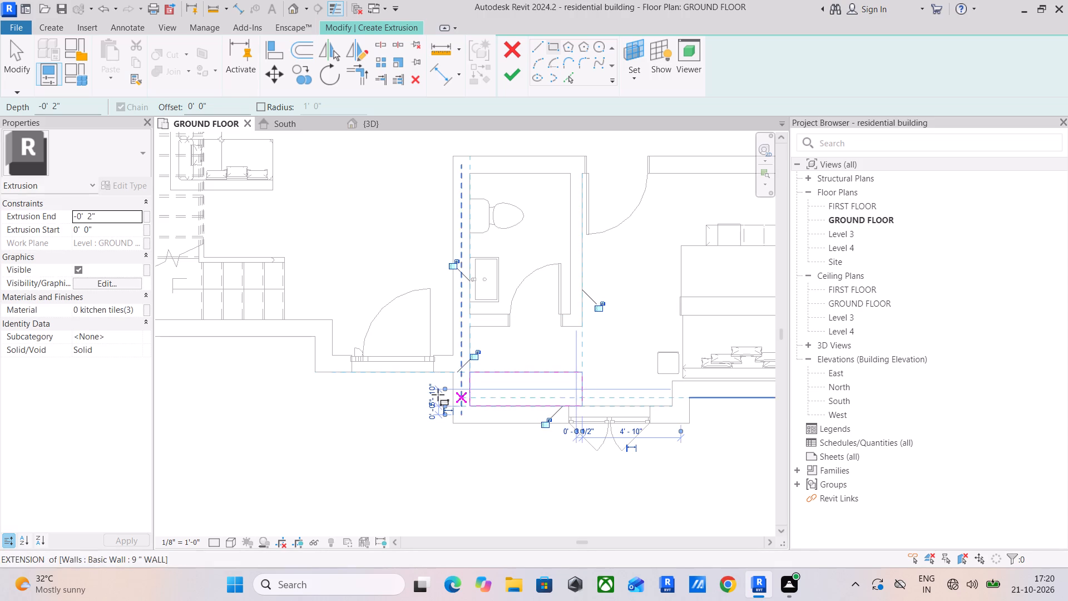
scroll(431, 394, "up", 3)
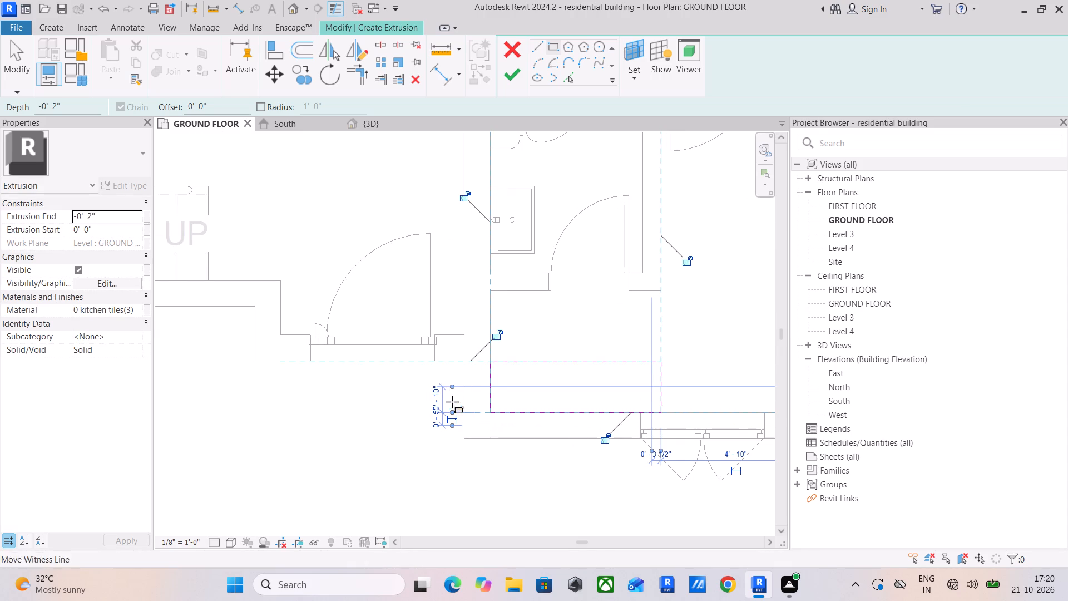
key("Escape")
key("Escape")
key("Escape")
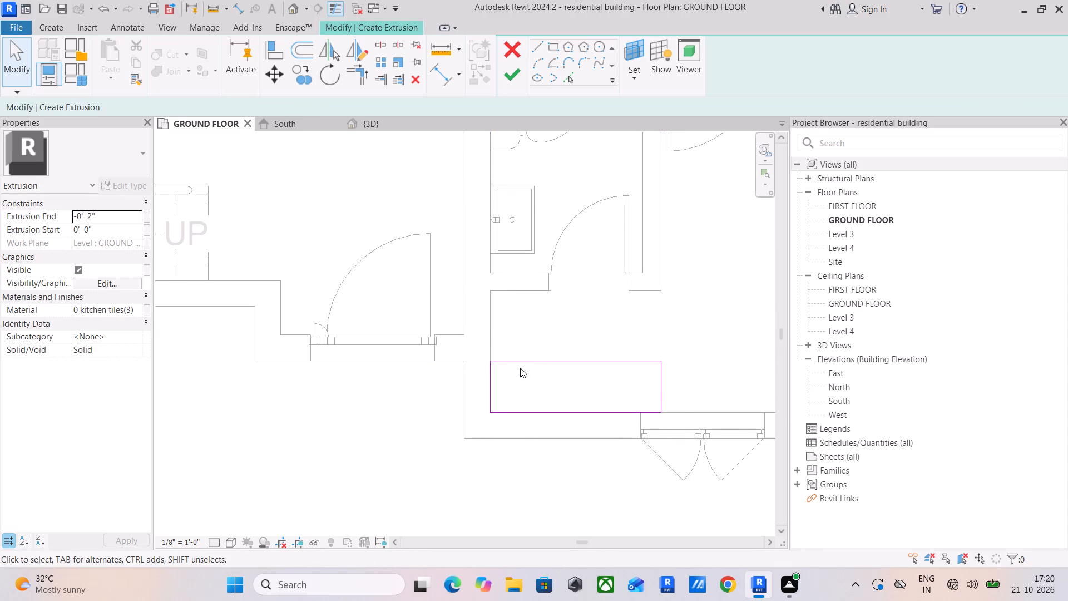
Set the depth of the rectangular profile, measured from the exterior wall's inner face, to 1'-10".
left_click(522, 361)
left_click(685, 385)
type("1'10\"")
key("Return")
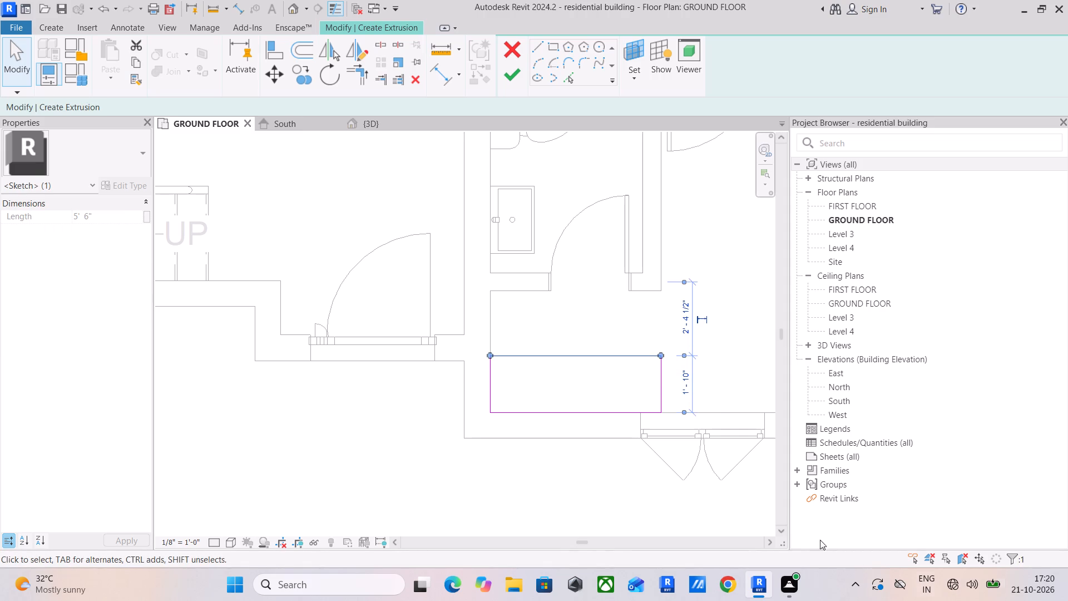
scroll(666, 334, "up", 3)
middle_click_drag(669, 346, 603, 332)
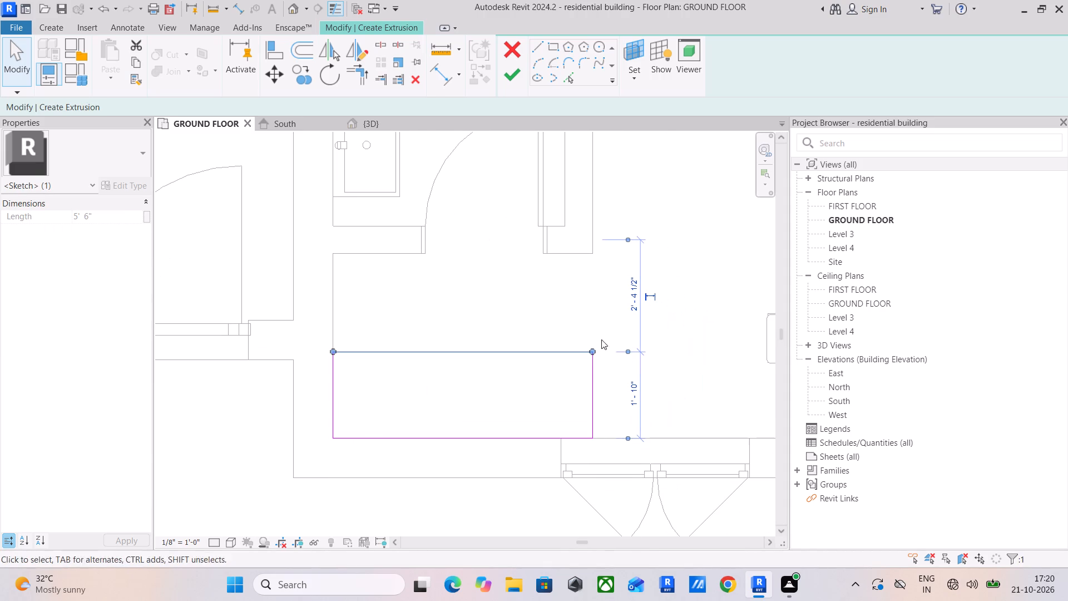
left_click(692, 382)
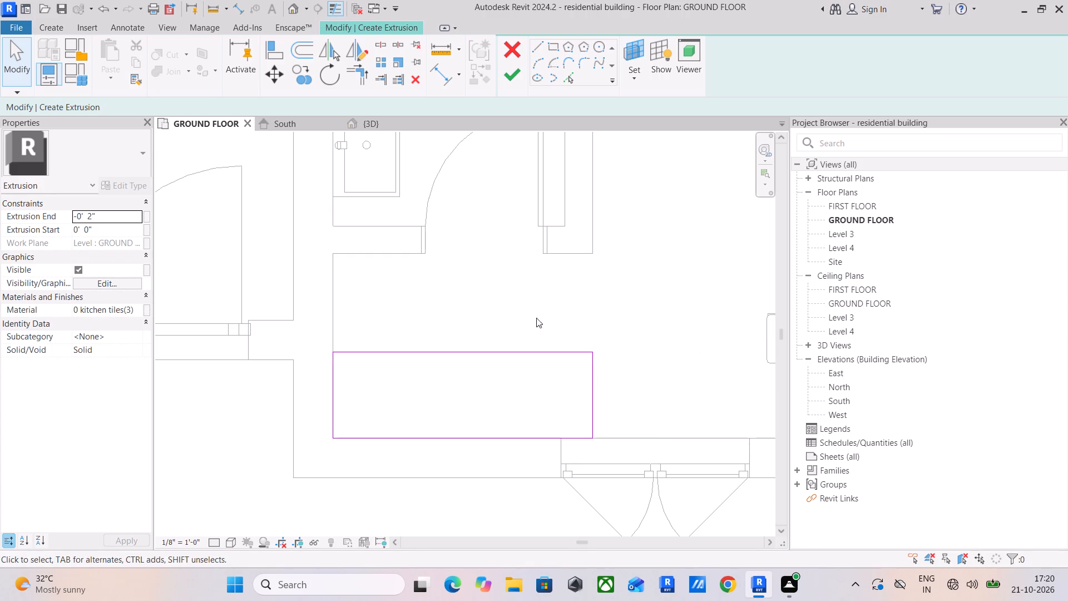
Set the extrusion end to 8' and finish the extrusion.
left_click(126, 215)
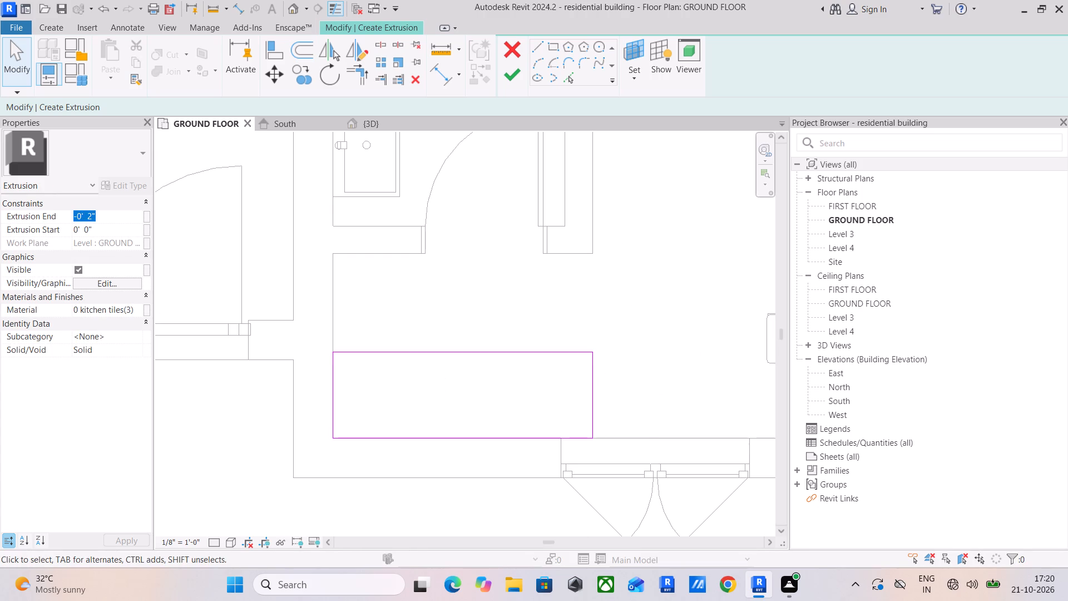
type("8'")
key("Return")
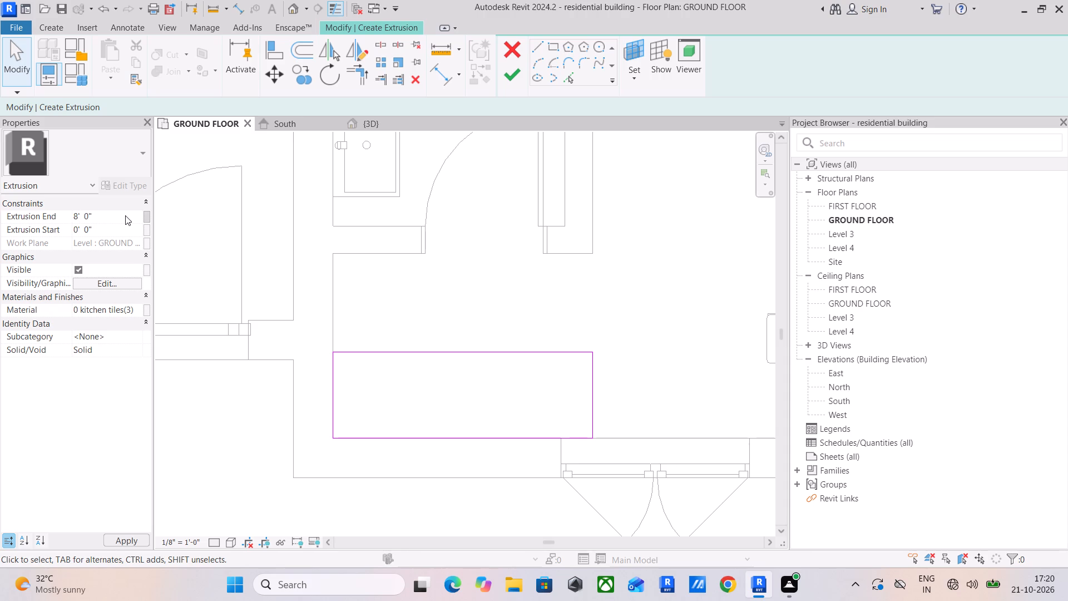
left_click(508, 73)
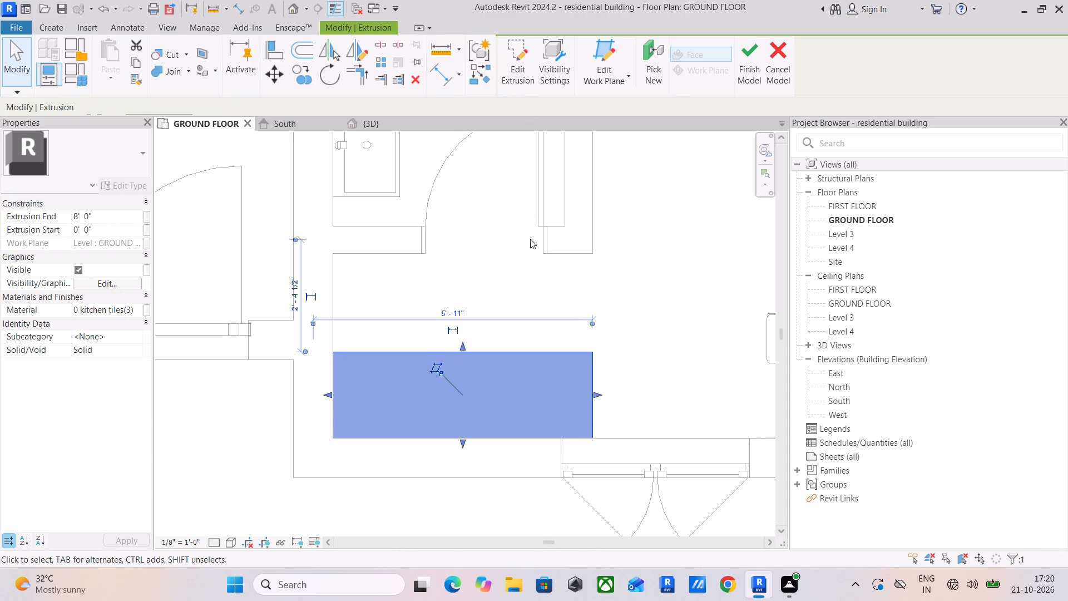
Inspect the new extruded block in the 3D view, checking its fit against the bedroom walls and the adjacent window.
scroll(543, 257, "down", 8)
middle_click_drag(609, 248, 526, 259, "shift")
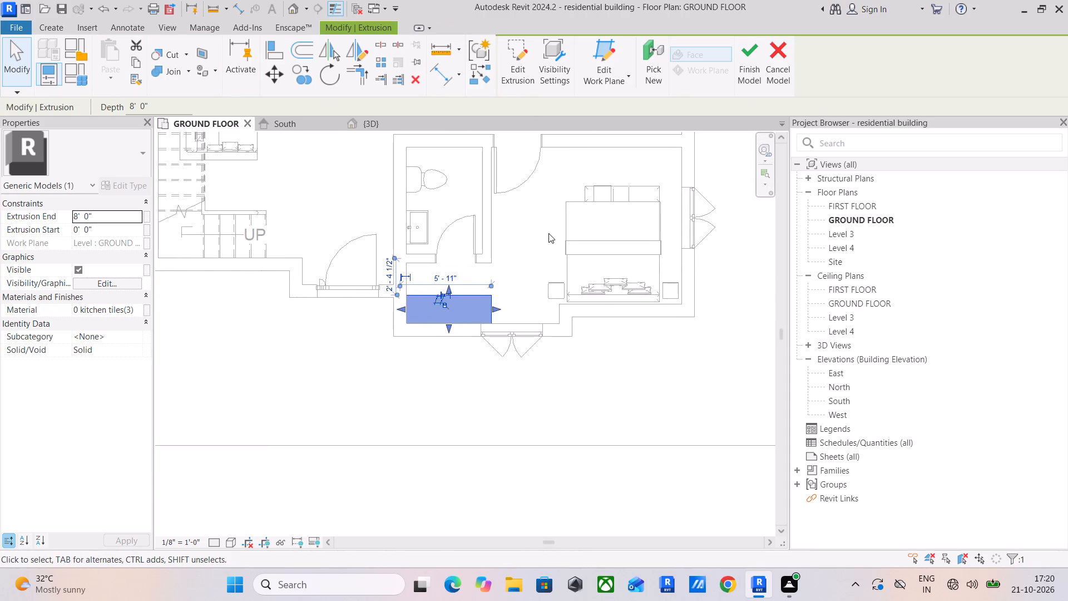
left_click(388, 125)
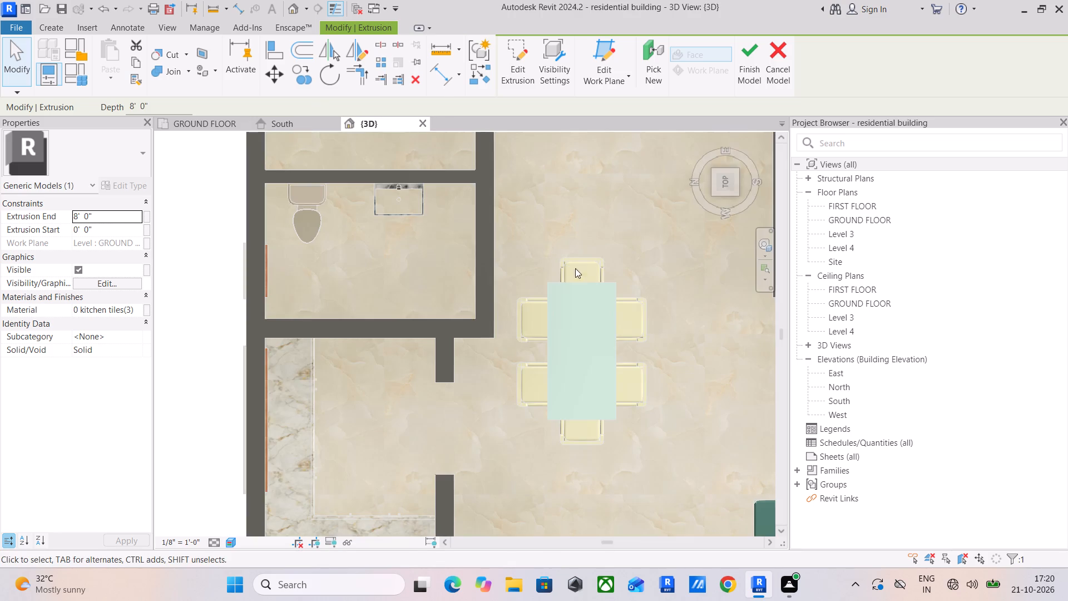
scroll(602, 277, "down", 7)
middle_click_drag(648, 285, 416, 142, "shift")
middle_click_drag(565, 203, 553, 210)
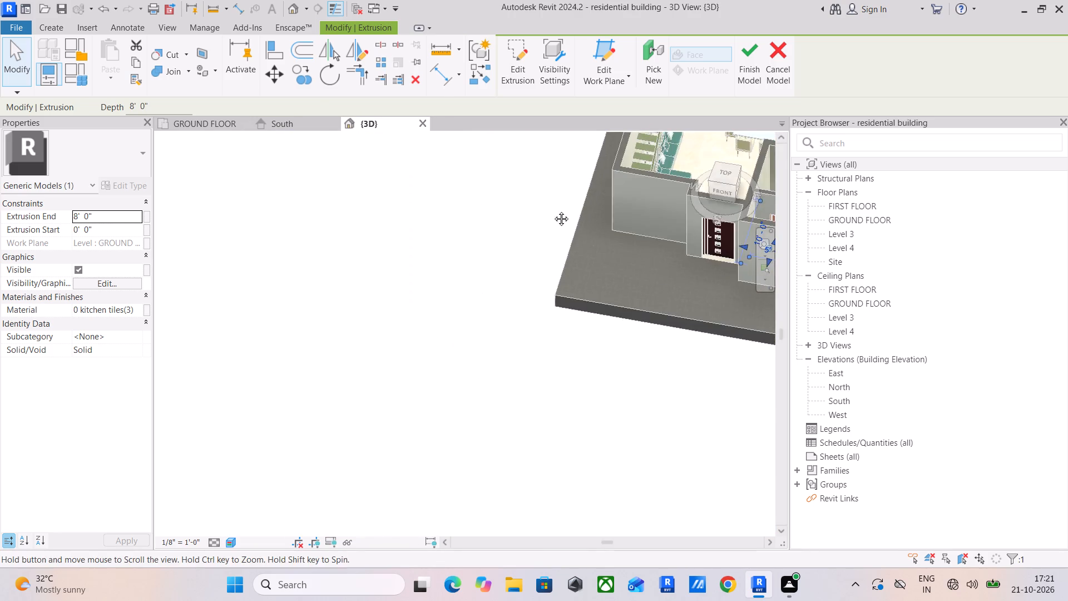
middle_click_drag(553, 210, 226, 269)
scroll(522, 263, "down", 2)
middle_click_drag(553, 270, 315, 250, "shift")
scroll(520, 284, "up", 2)
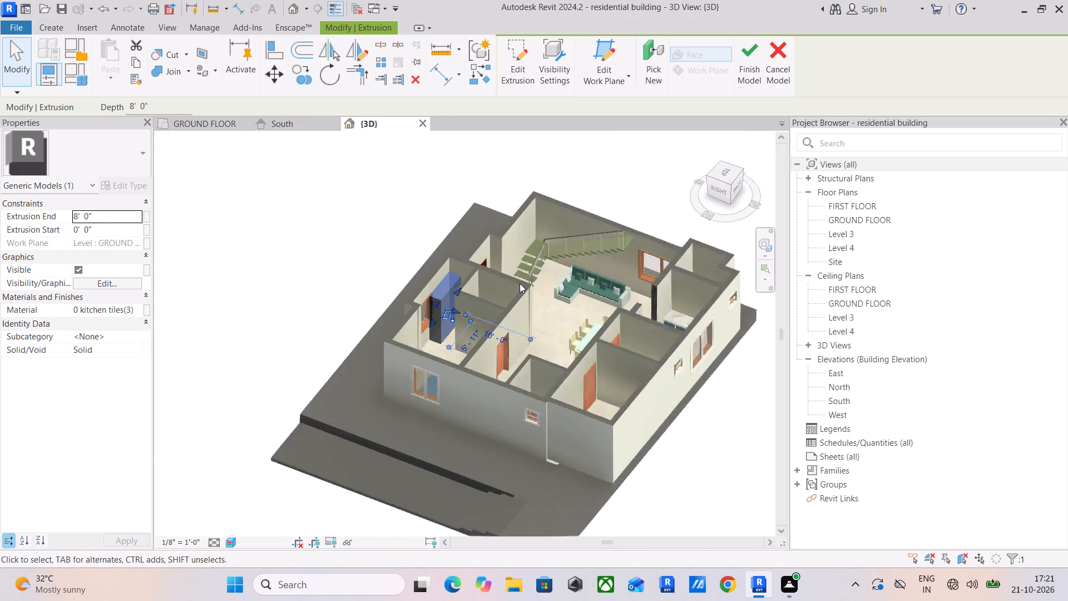
scroll(520, 283, "up", 3)
middle_click_drag(479, 293, 551, 258)
scroll(464, 250, "up", 5)
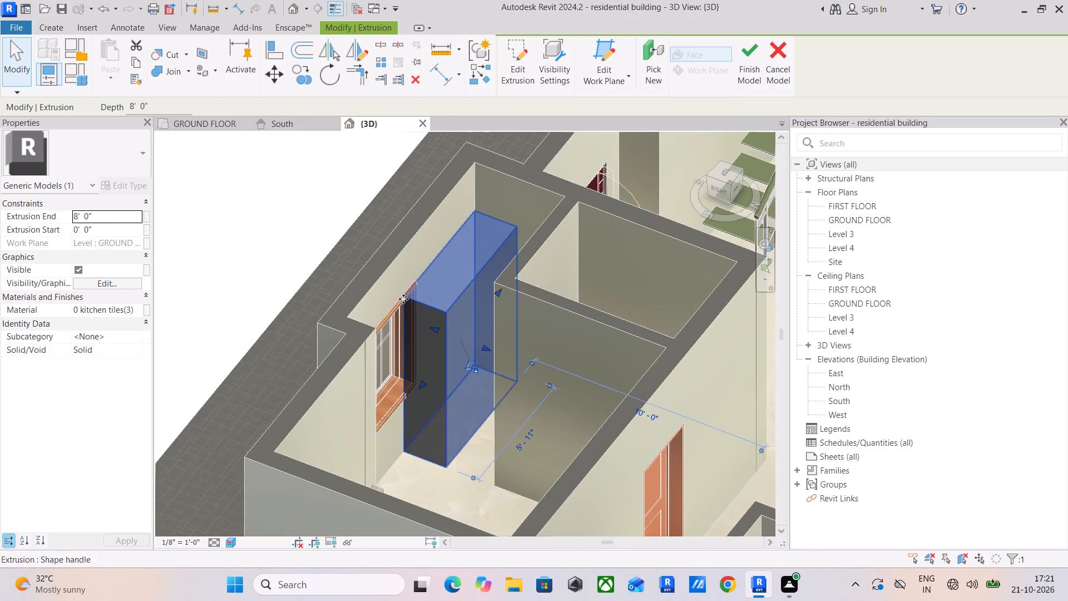
Return to the GROUND FLOOR plan and finish the in-place model.
left_click(204, 125)
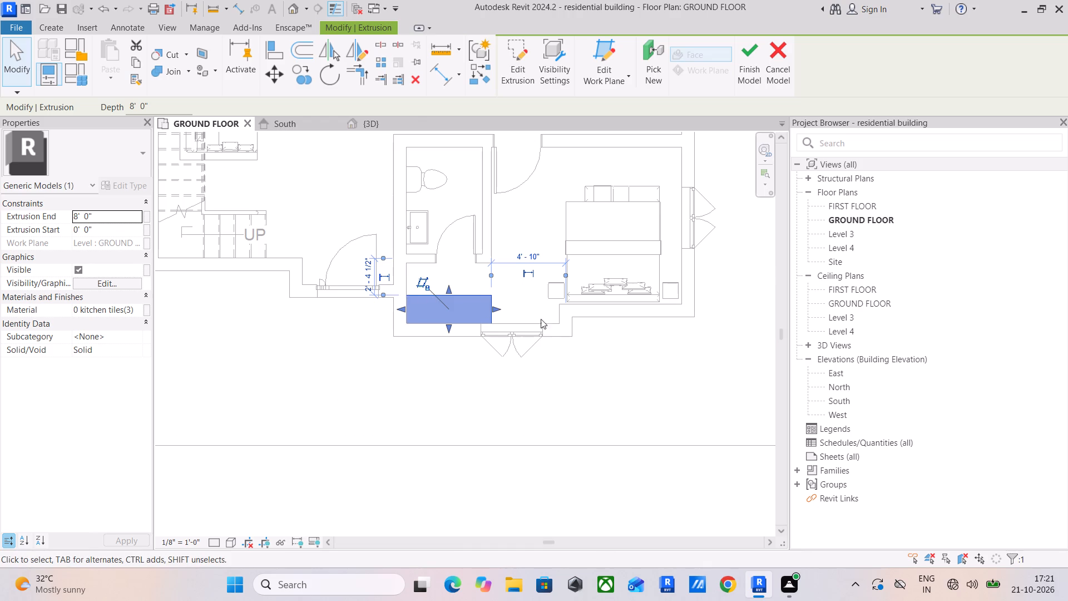
scroll(535, 313, "up", 5)
left_click(754, 58)
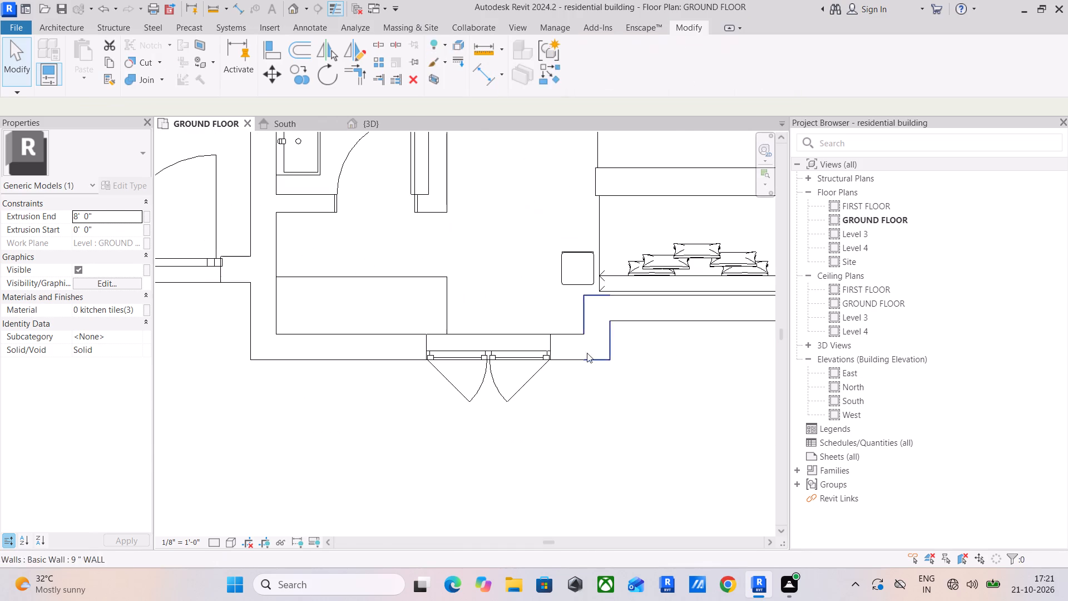
Nudge the double casement window in the bedroom's lower wall clear of the block, to 8'-2" from the left wall and 2'-7" from the right.
left_click(530, 343)
left_click(538, 356)
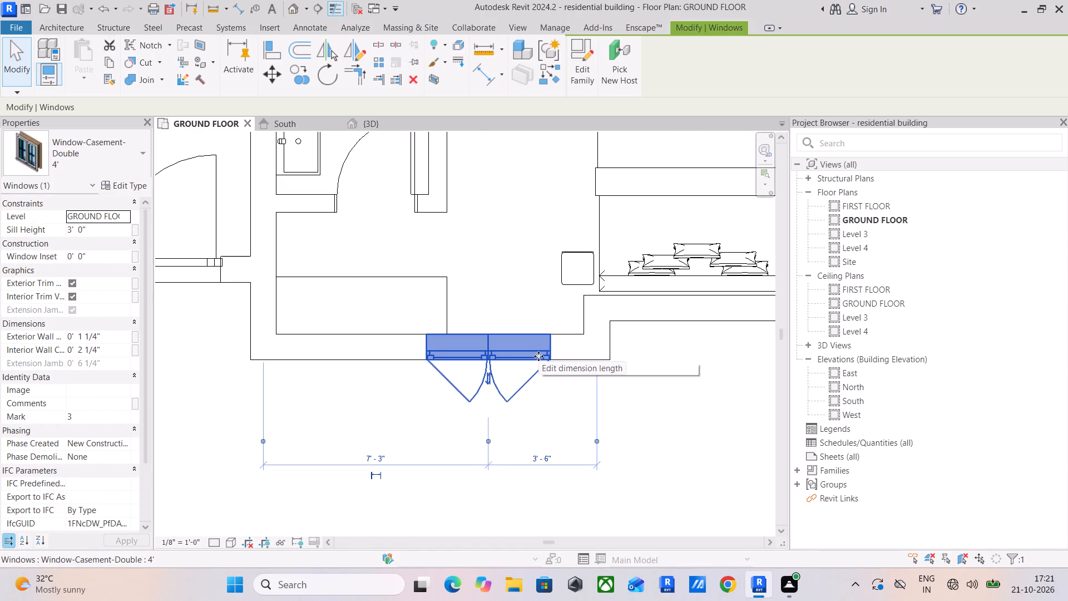
key("Right")
key("Right")
key("Right")
key("Right")
key("Right")
key("Right")
key("Right")
key("Right")
key("Right")
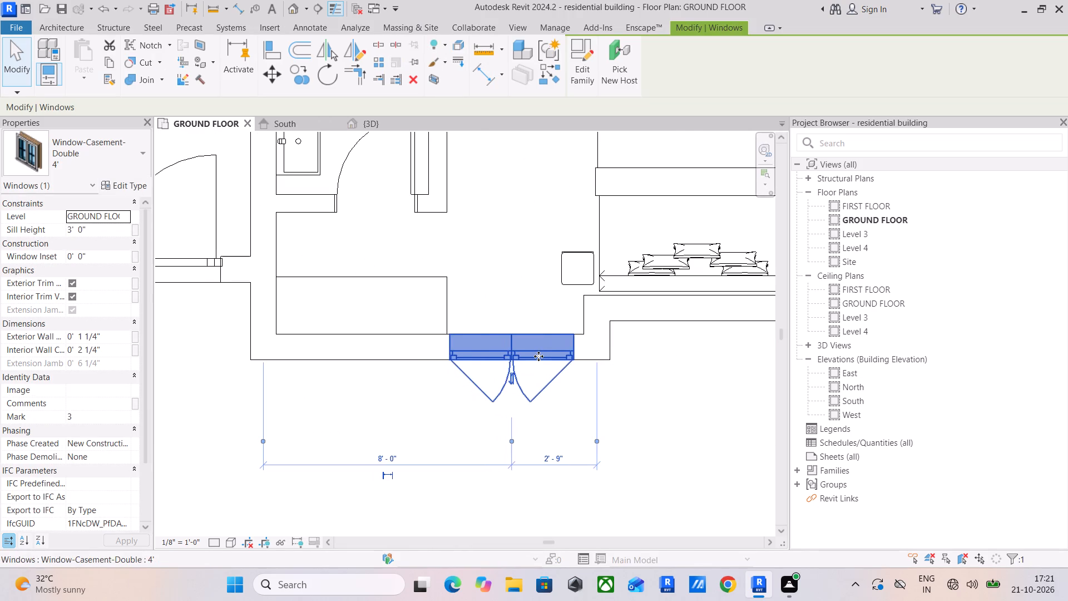
key("Right")
key("Right")
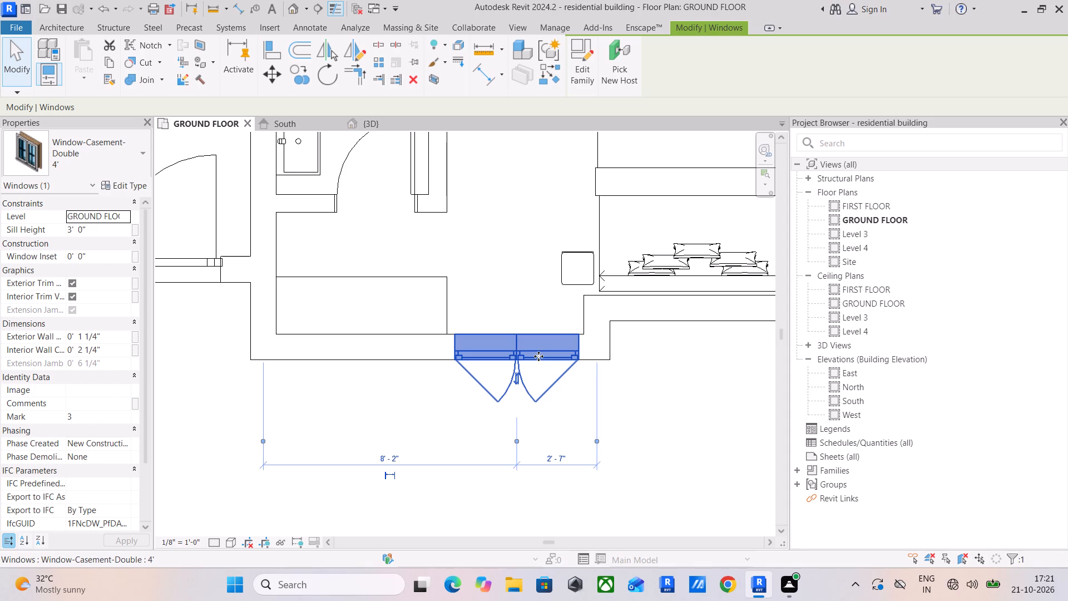
left_click(489, 273)
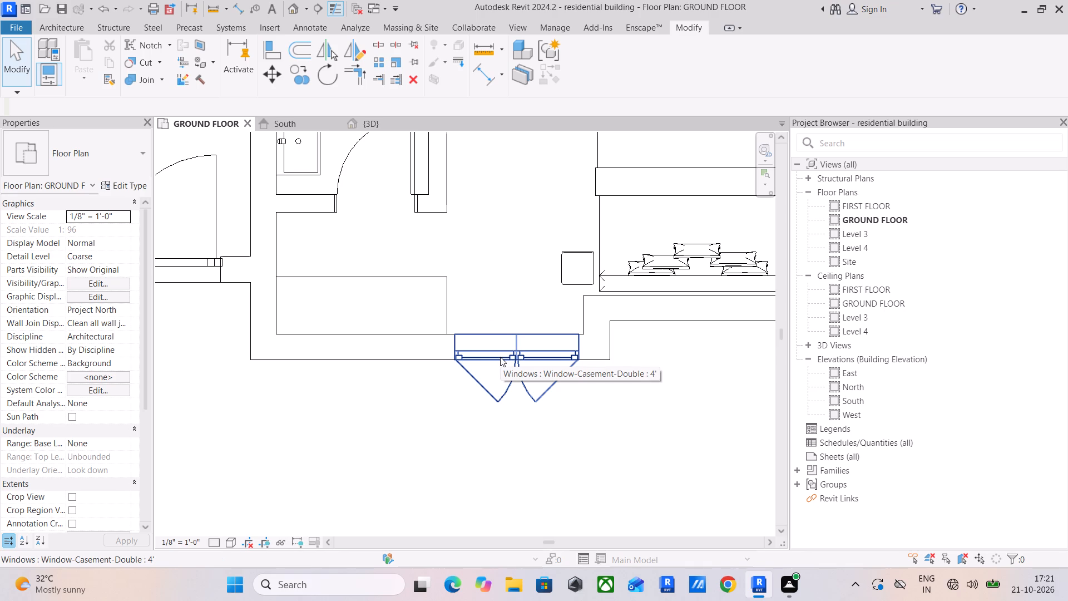
left_click(487, 257)
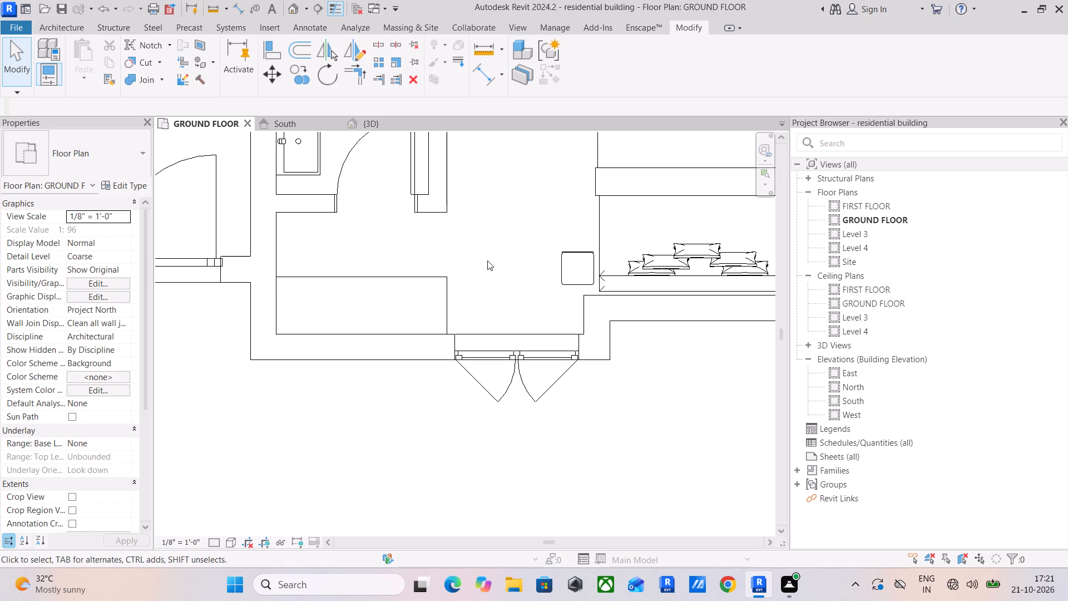
Isolate the extruded block in a 3D section box and orient the view toward its front face.
left_click(444, 295)
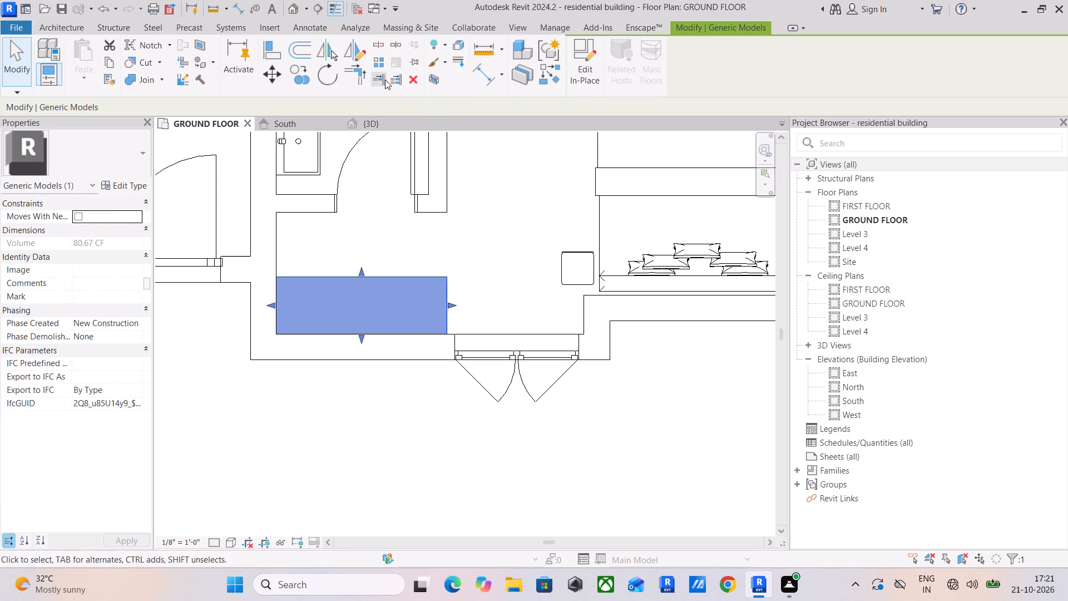
left_click(430, 78)
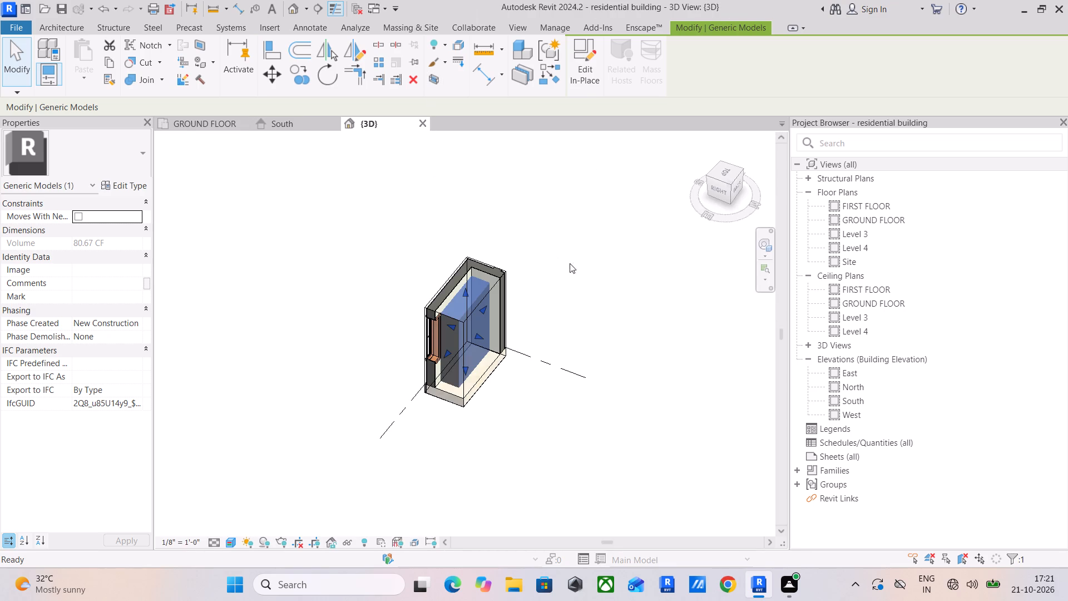
middle_click_drag(569, 264, 513, 219, "shift")
left_click(591, 239)
middle_click_drag(533, 274, 557, 180)
scroll(482, 211, "up", 2)
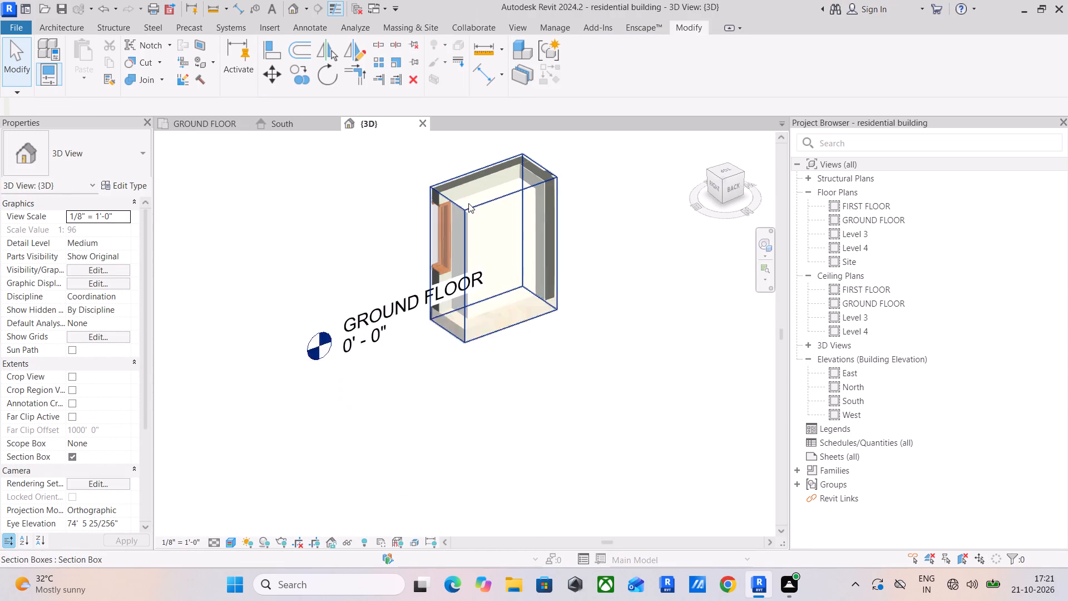
scroll(468, 203, "up", 1)
Edit the wardrobe block in place and start a new extrusion using its front face as the work plane, viewed from the back.
left_click(451, 235)
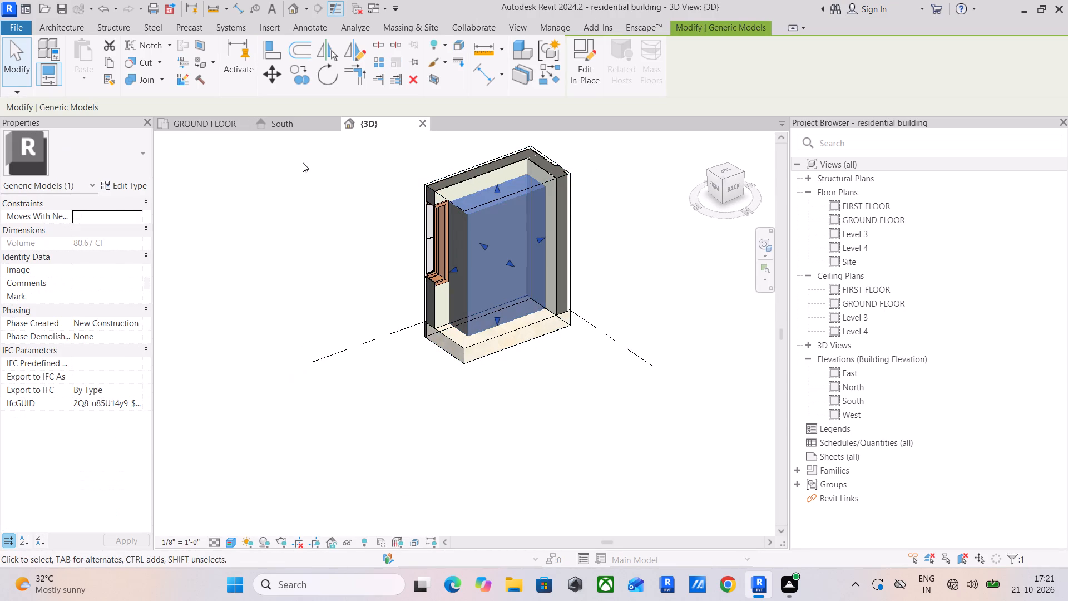
left_click(590, 56)
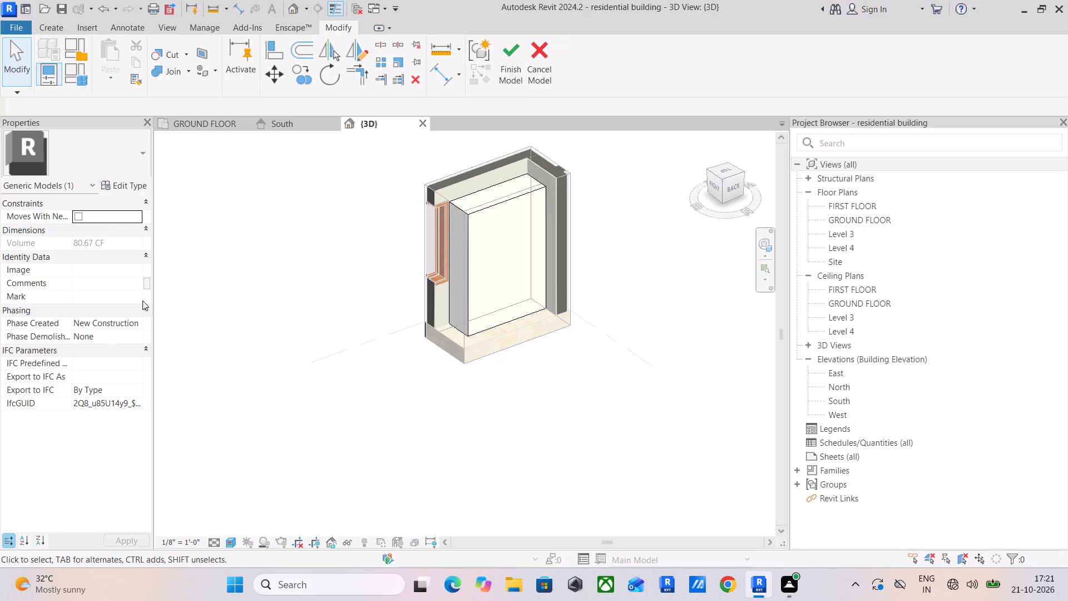
left_click(470, 277)
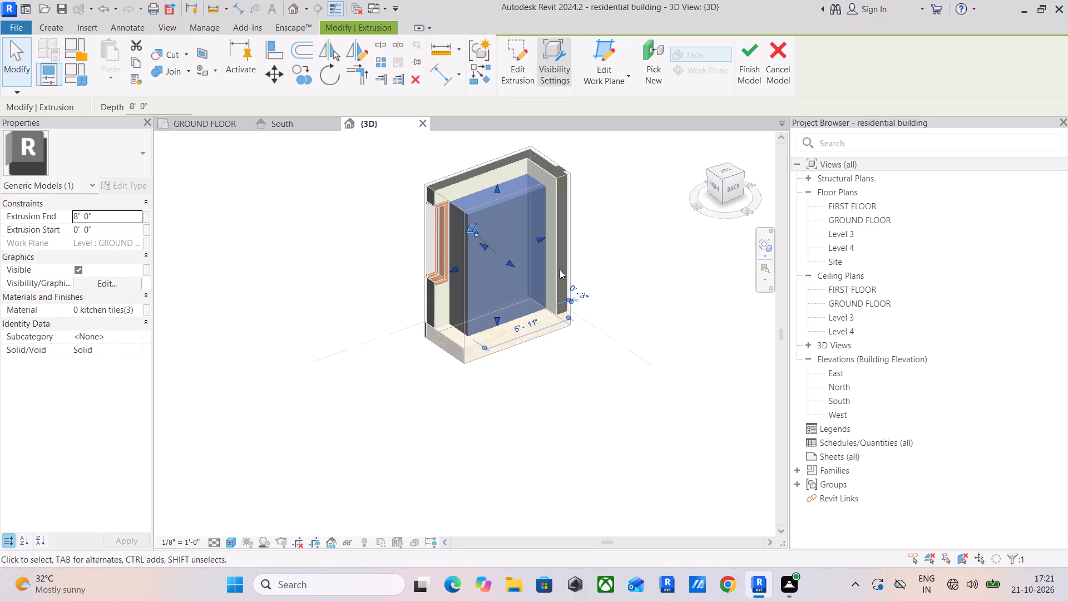
left_click(55, 27)
left_click(126, 68)
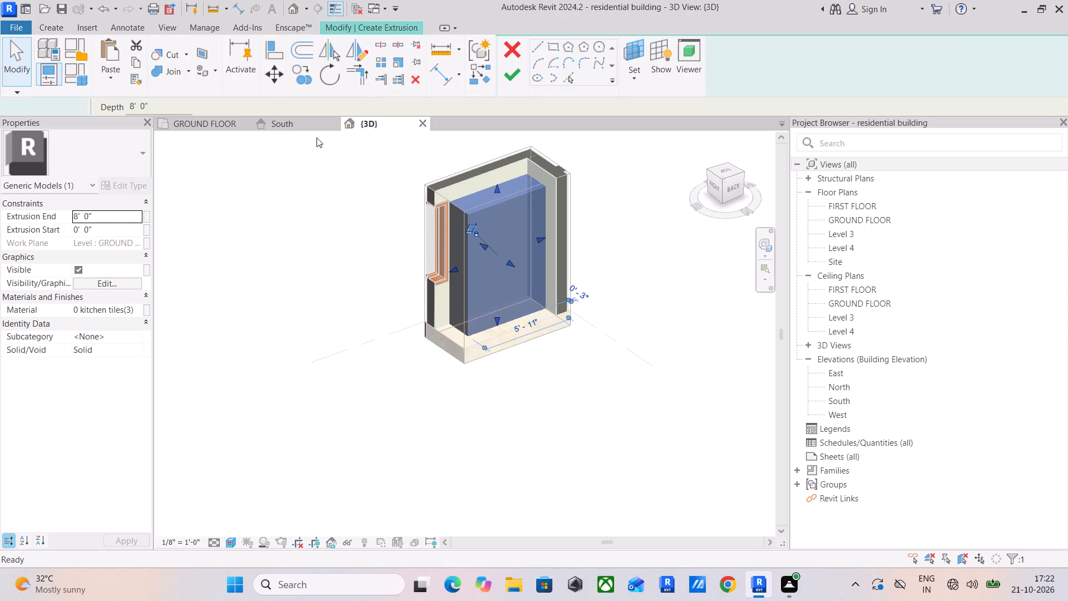
left_click(624, 76)
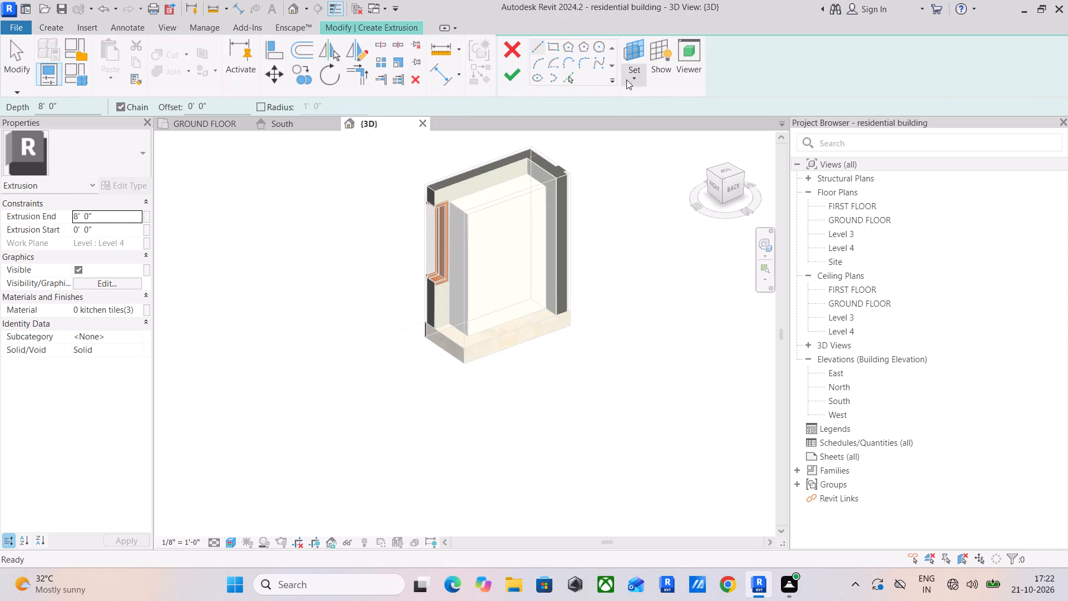
left_click(648, 122)
left_click(503, 206)
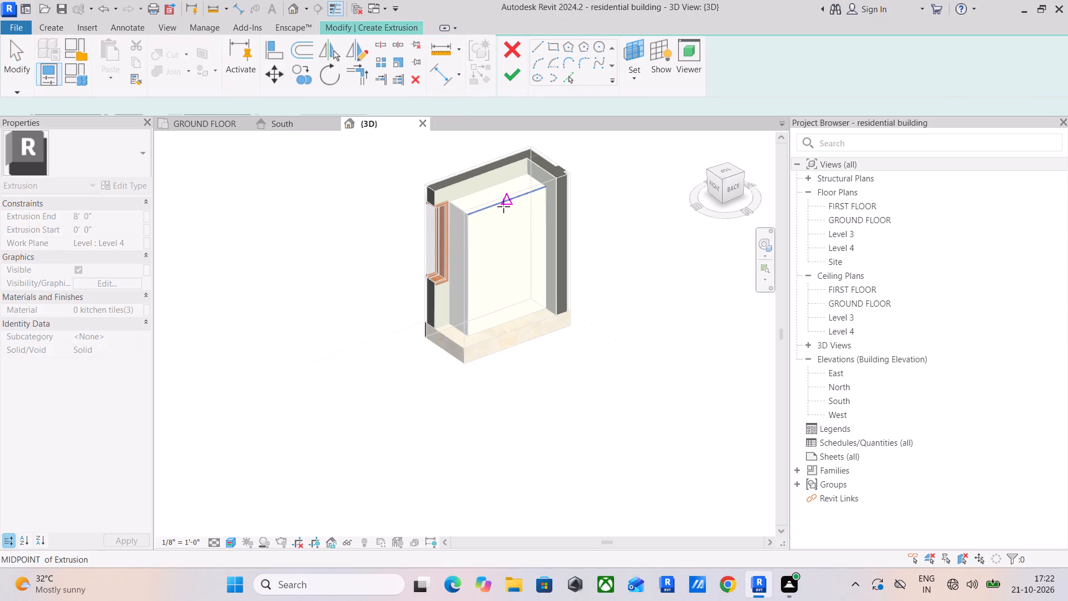
left_click(733, 186)
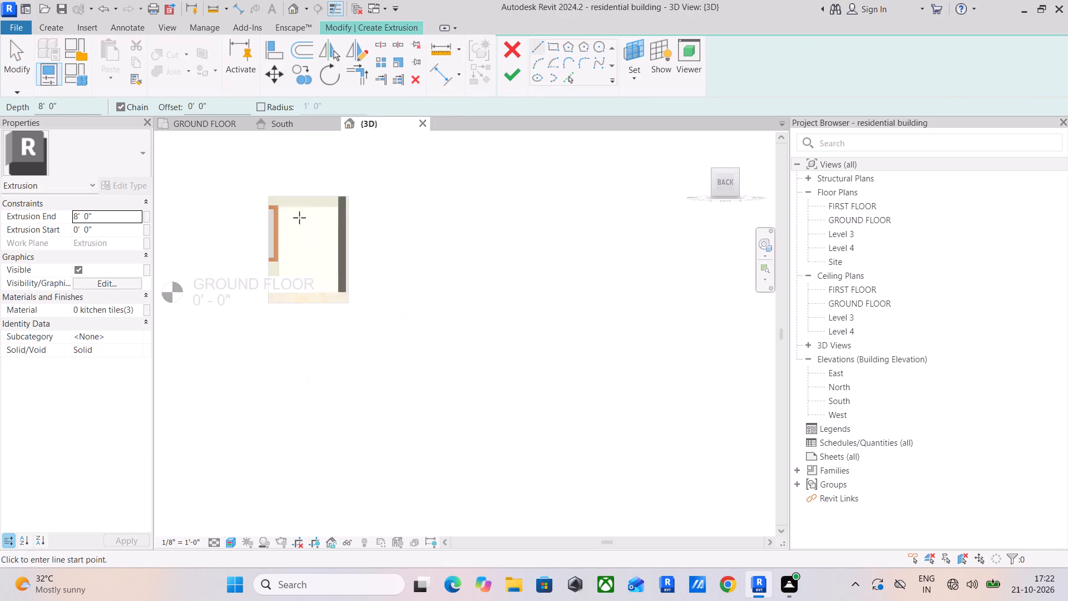
scroll(426, 251, "up", 5)
middle_click_drag(472, 286, 442, 232)
middle_click_drag(457, 291, 411, 243)
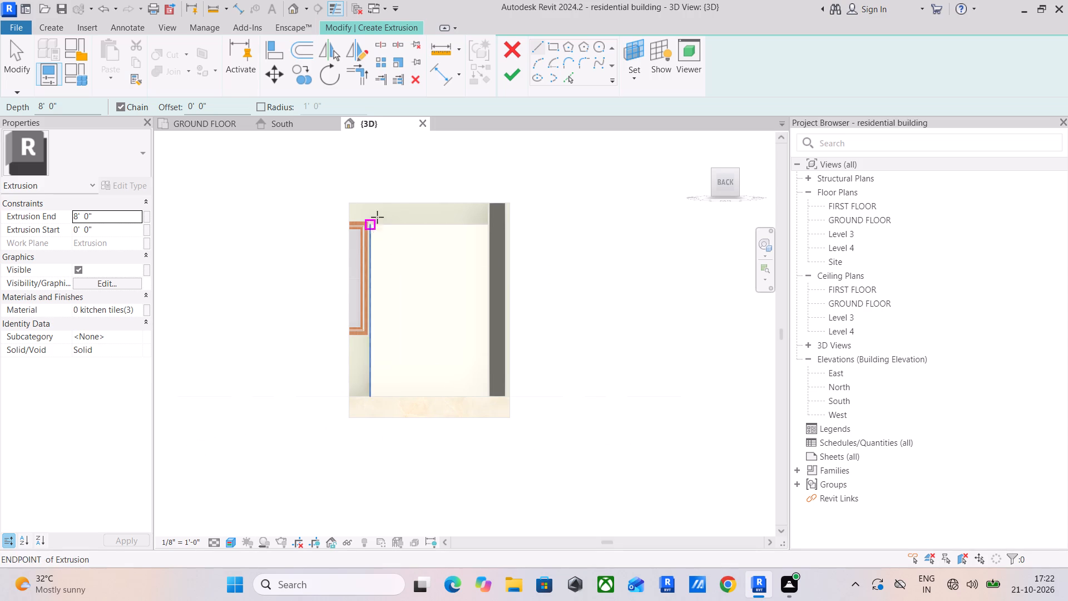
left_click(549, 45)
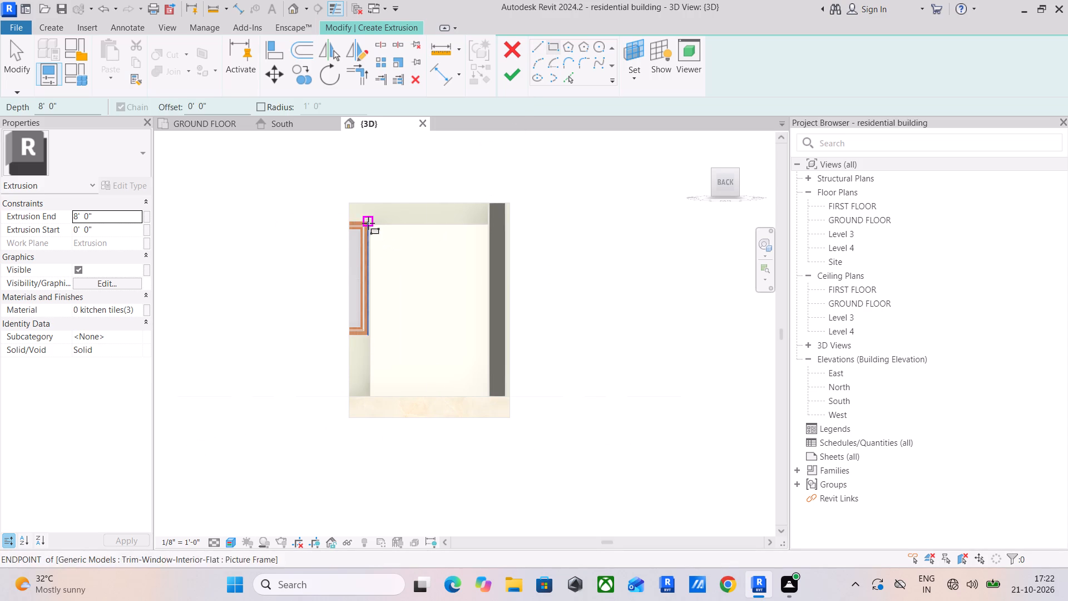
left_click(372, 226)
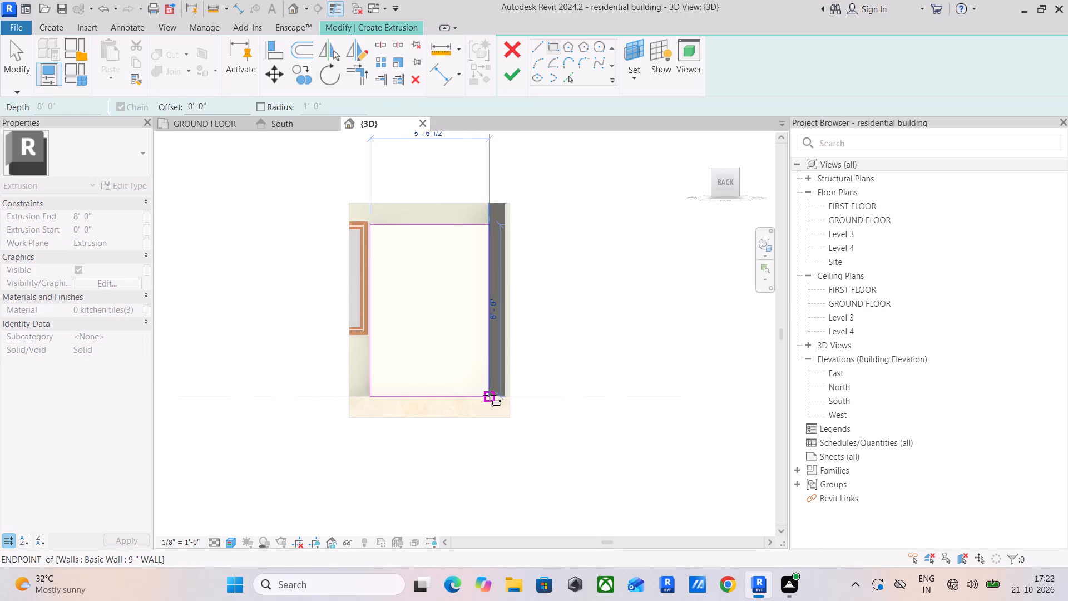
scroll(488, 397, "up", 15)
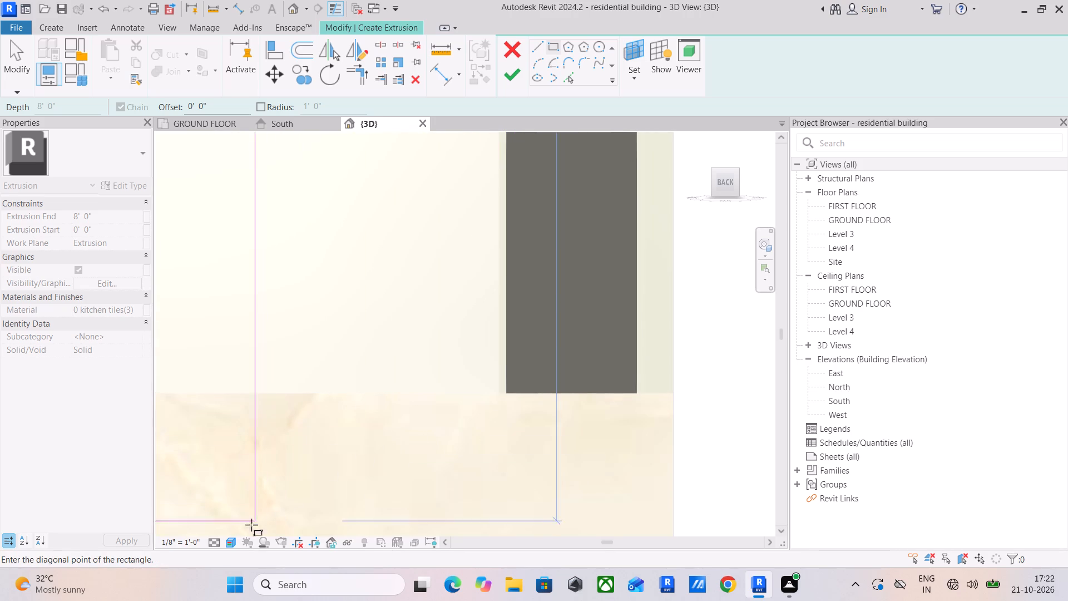
Switch the 3D view's visual style to Hidden Line.
left_click(227, 545)
left_click(230, 541)
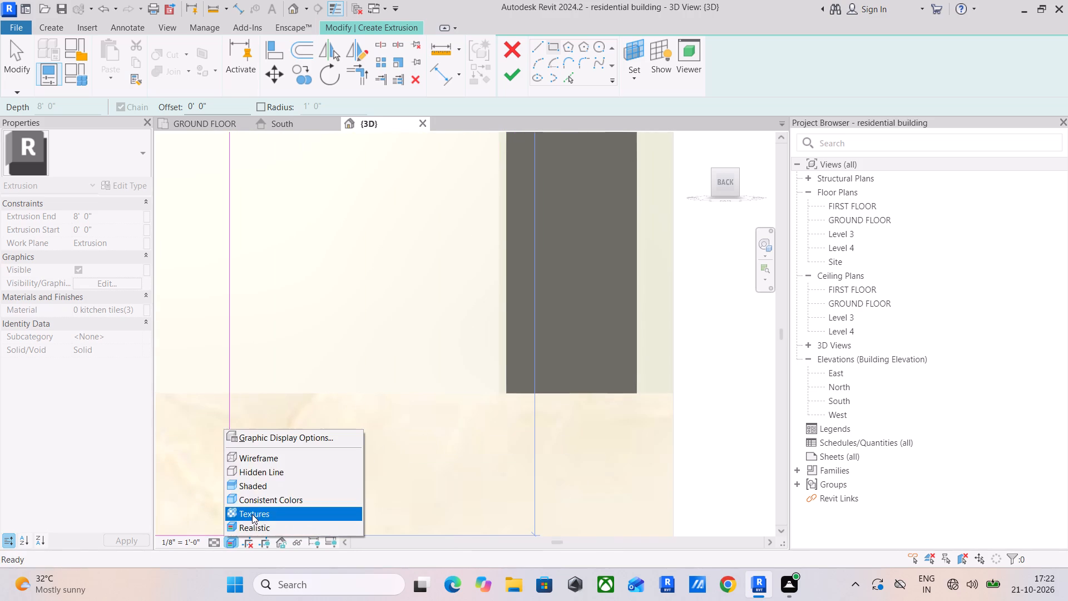
left_click(283, 474)
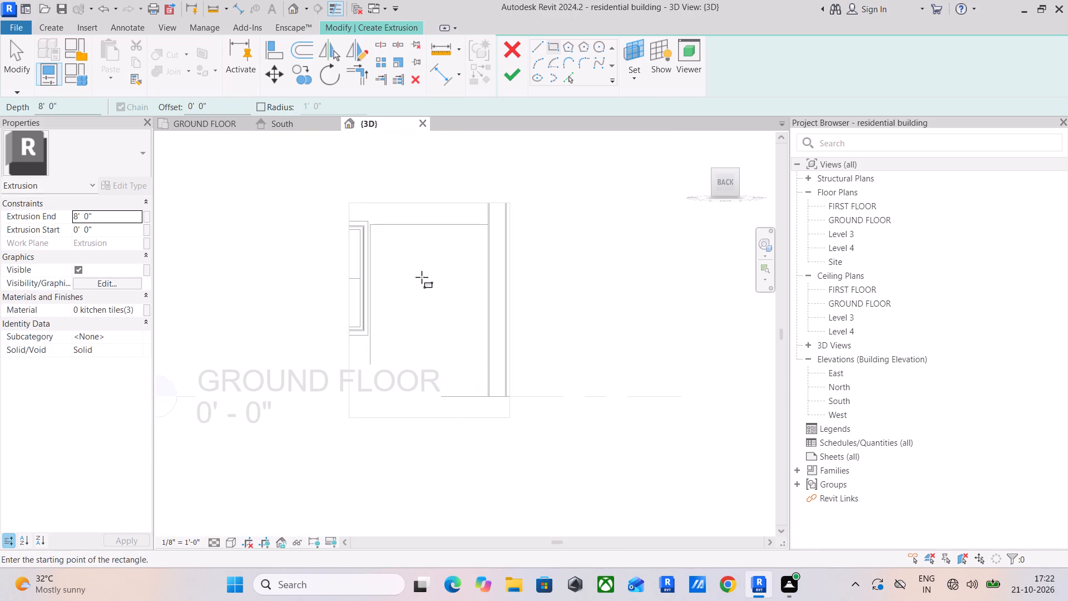
Sketch a rectangle tracing the full outline of the block's front face, 8'-0" high down to the floor.
scroll(390, 236, "up", 4)
left_click(353, 220)
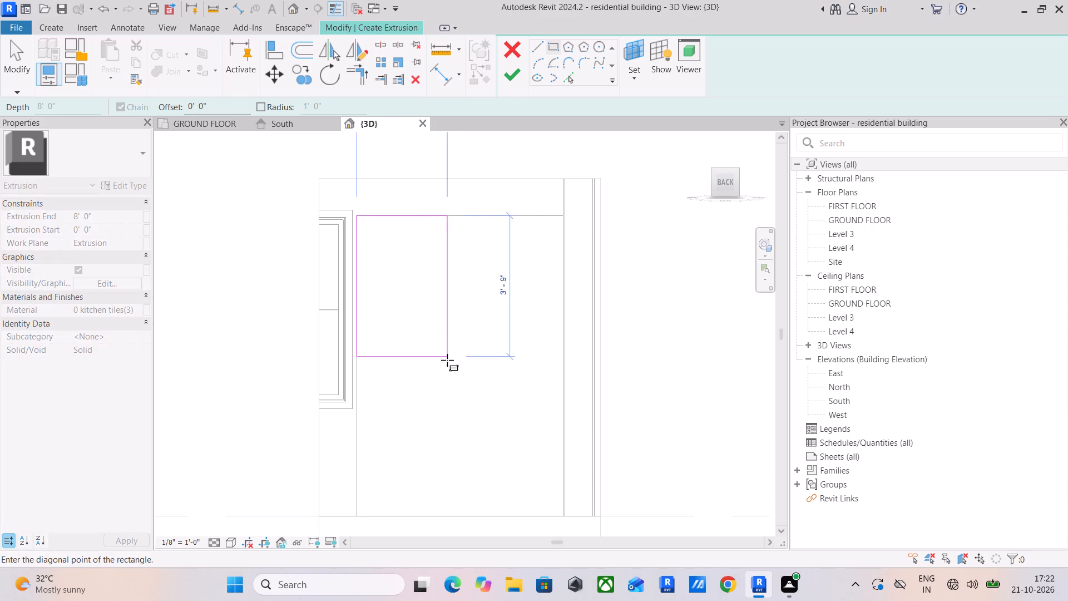
scroll(571, 536, "up", 15)
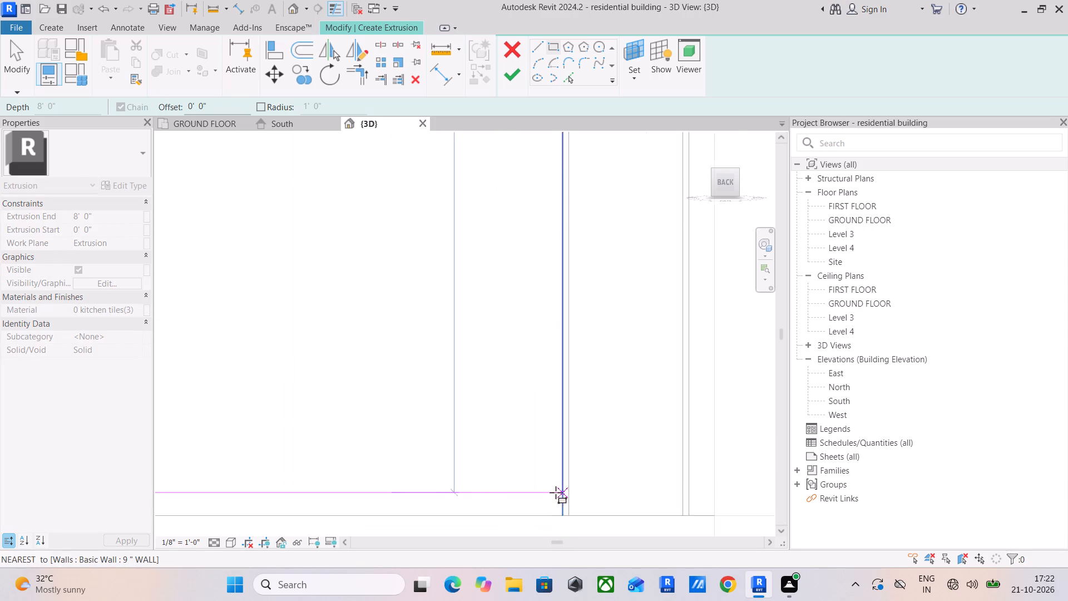
scroll(556, 492, "up", 2)
left_click(562, 521)
scroll(533, 415, "down", 9)
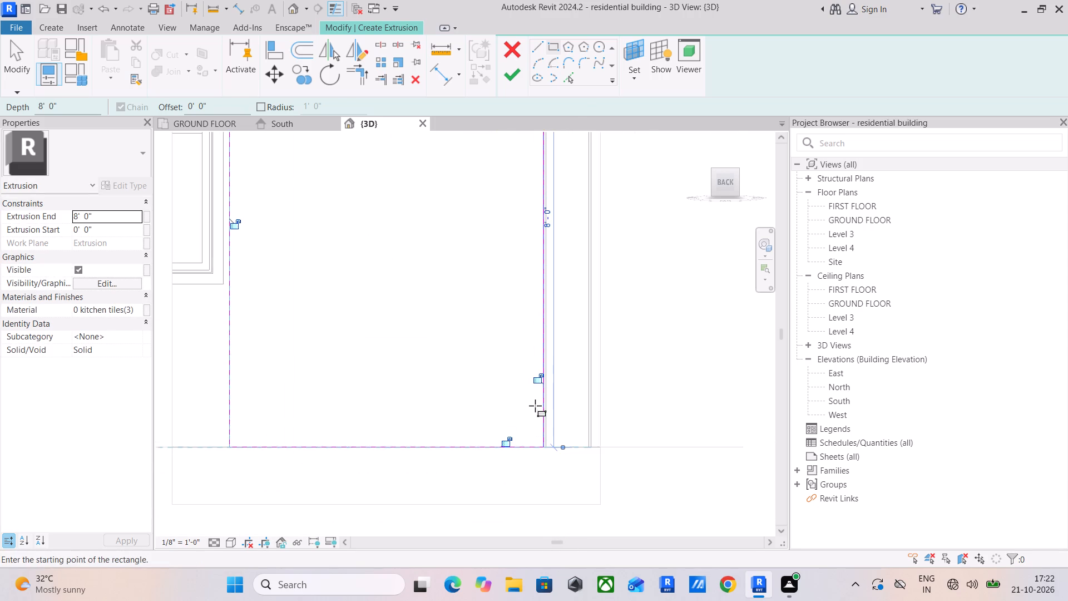
middle_click_drag(535, 406, 593, 477)
scroll(551, 425, "down", 3)
middle_click_drag(543, 403, 561, 421)
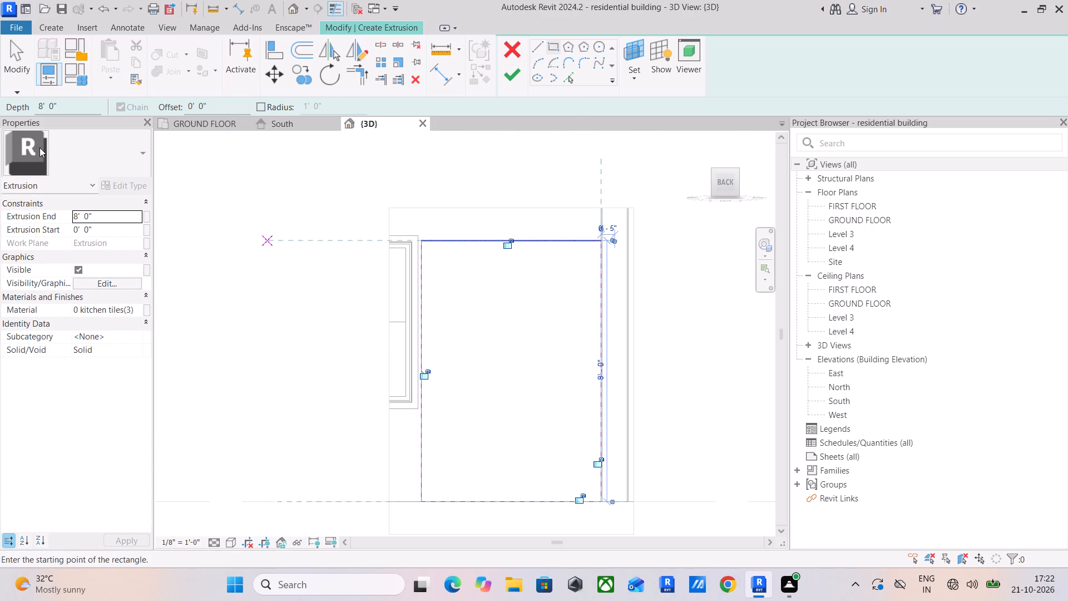
Set the new extrusion's end to 2".
left_click(107, 218)
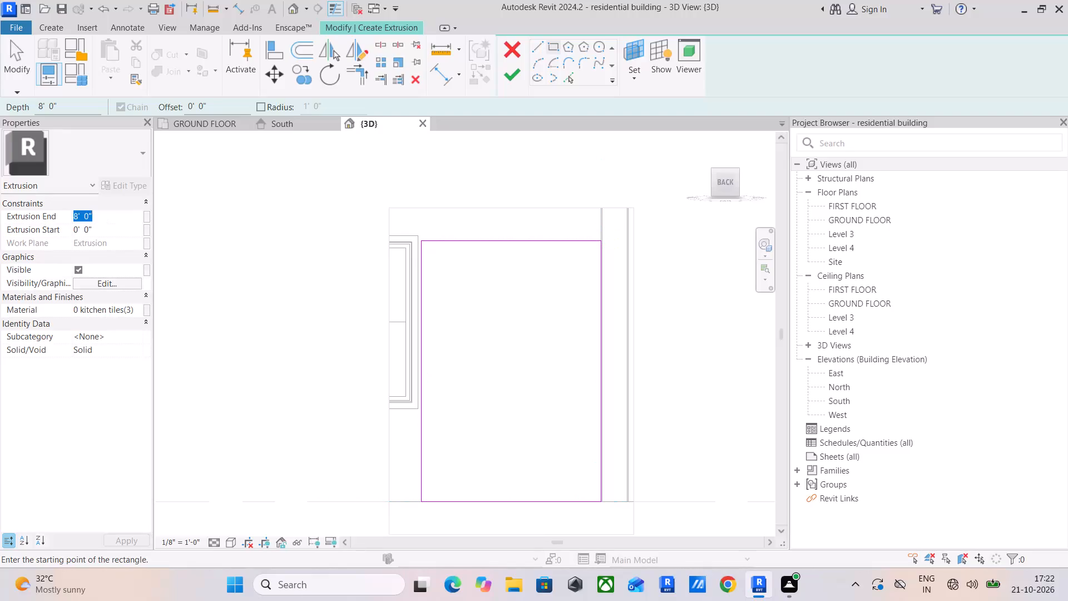
type("2\"")
key("Return")
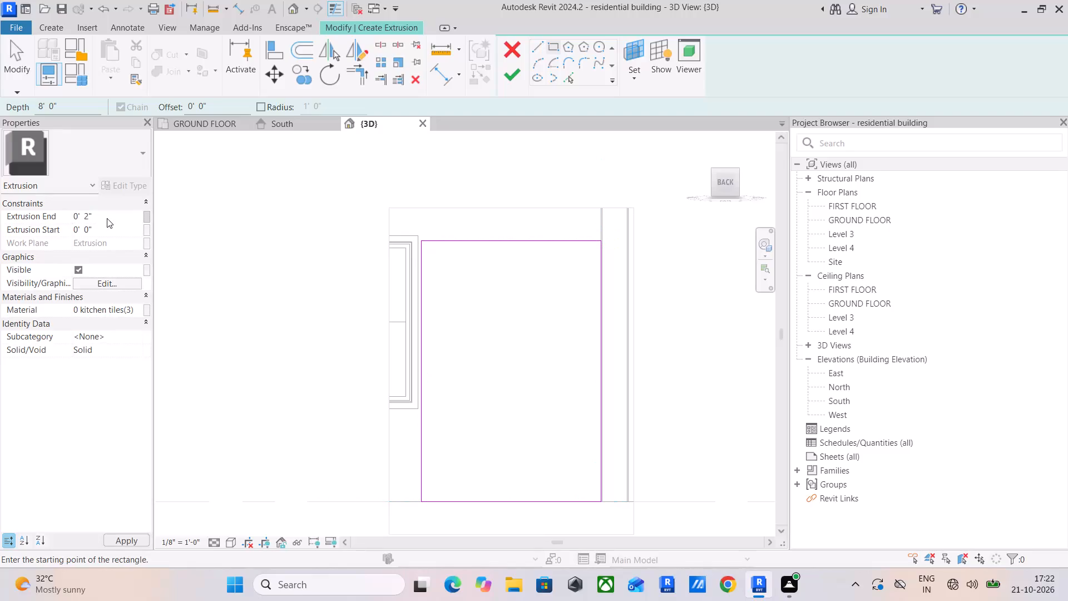
Sketch a second rectangle offset 1" inside the front-face outline, 7'-10" high.
left_click(424, 240)
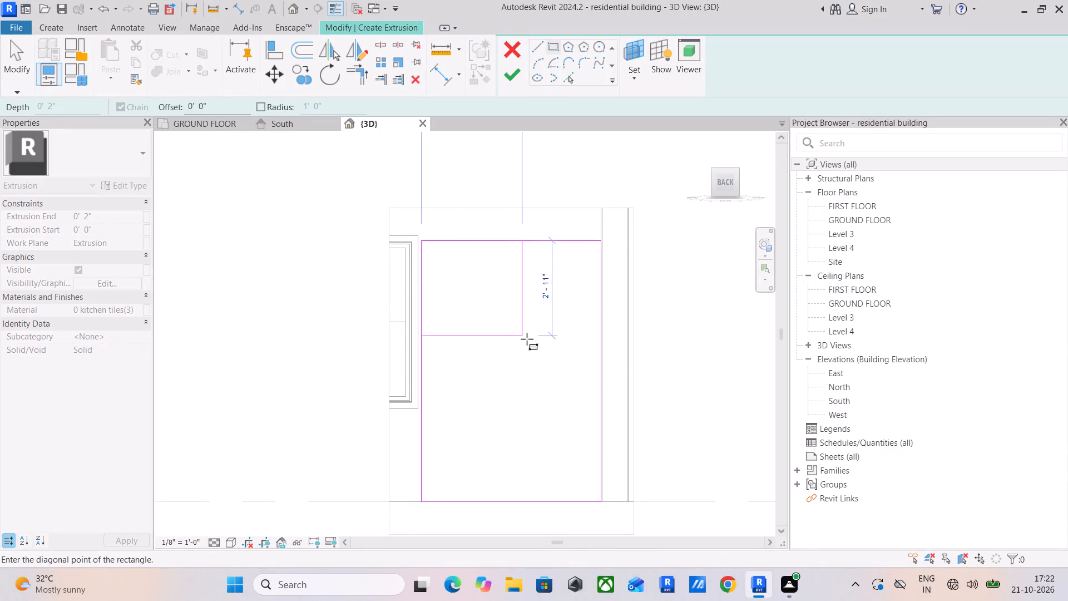
key("Escape")
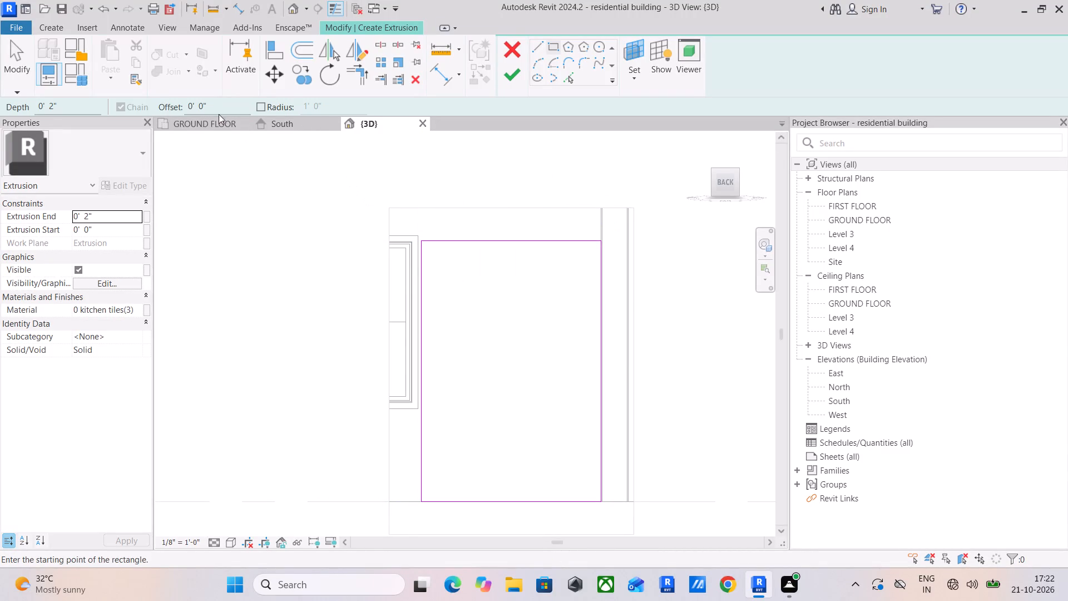
left_click_drag(226, 108, 171, 107)
key("2")
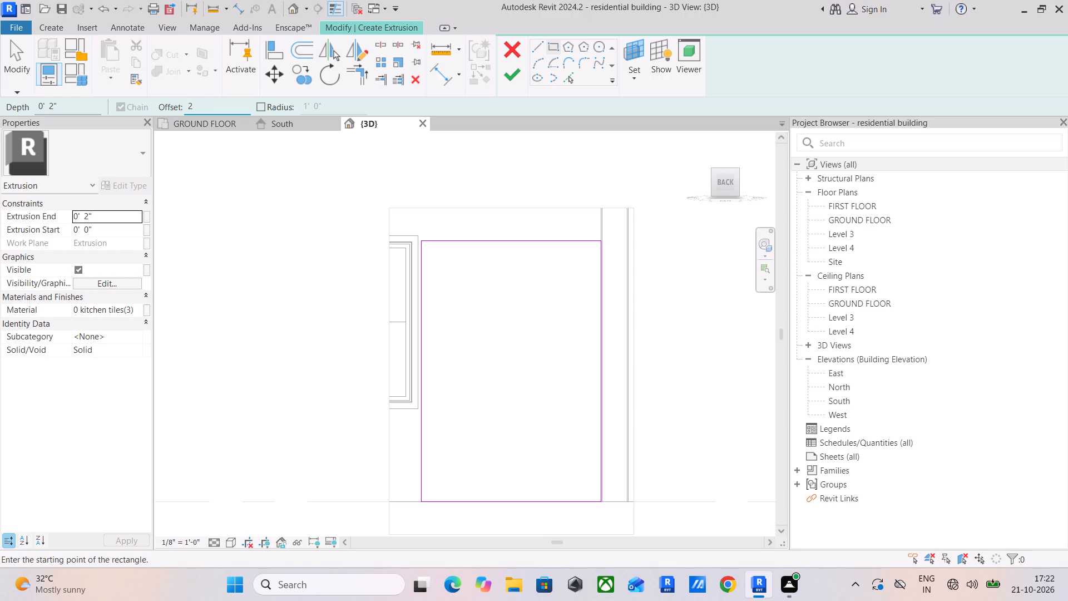
key("BackSpace")
type("1\"")
key("Return")
left_click(426, 245)
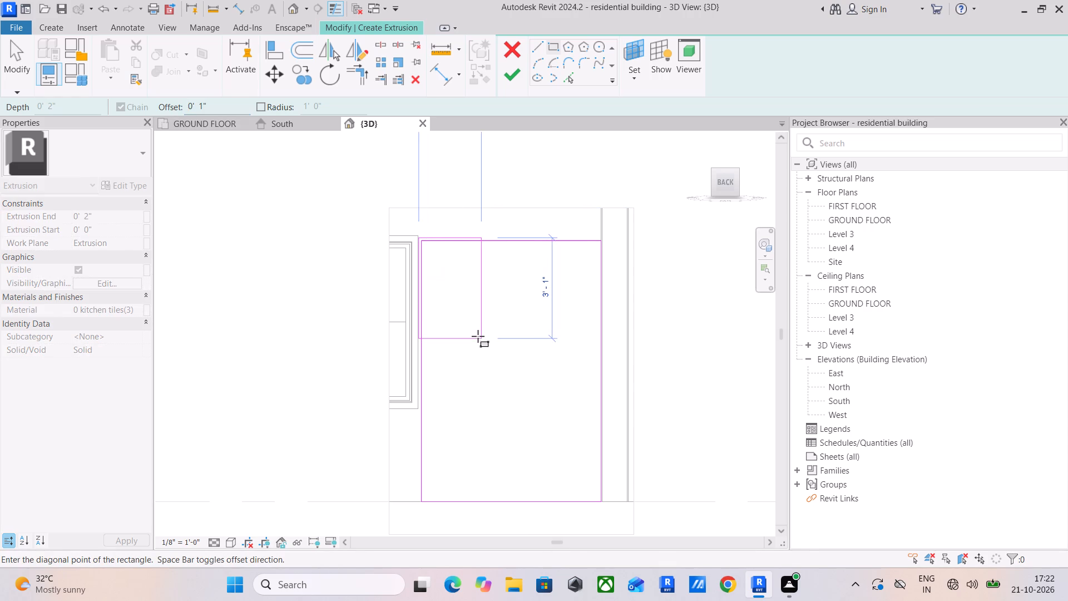
key("space")
scroll(601, 506, "up", 3)
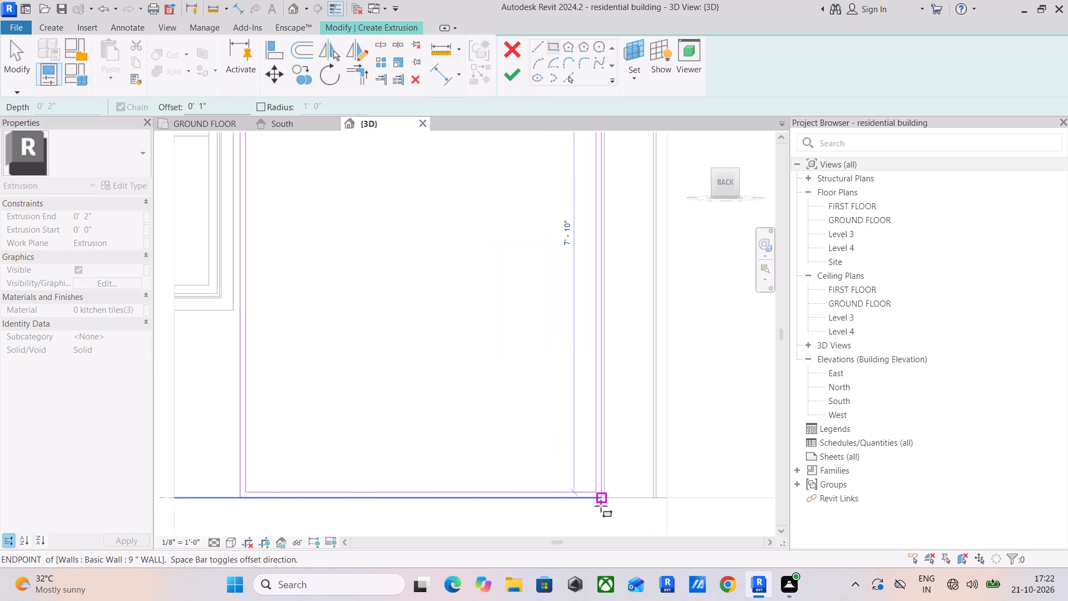
scroll(601, 506, "up", 13)
left_click(606, 464)
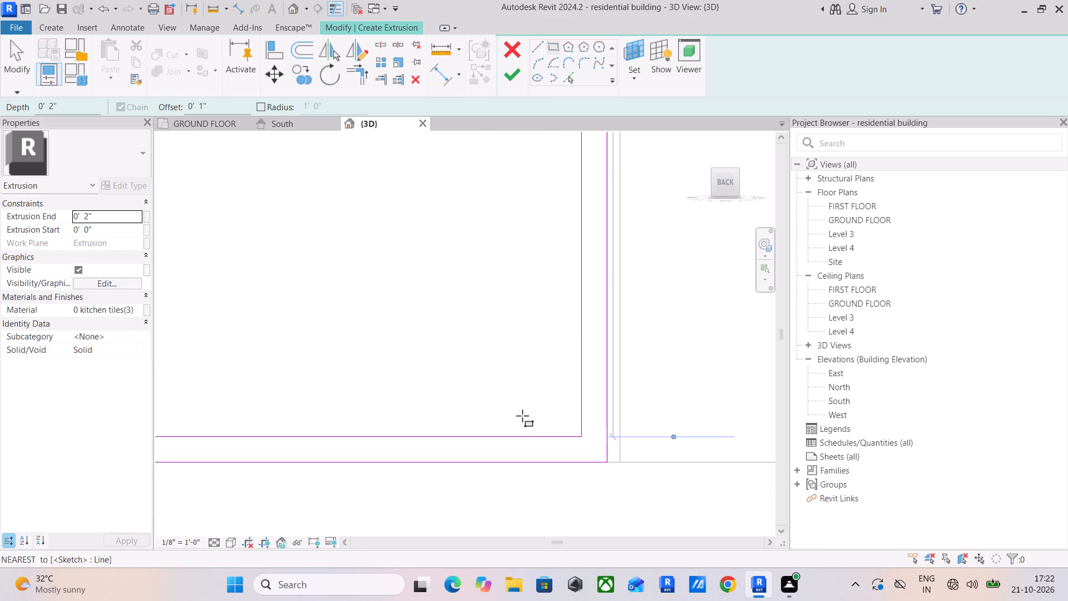
scroll(522, 416, "down", 11)
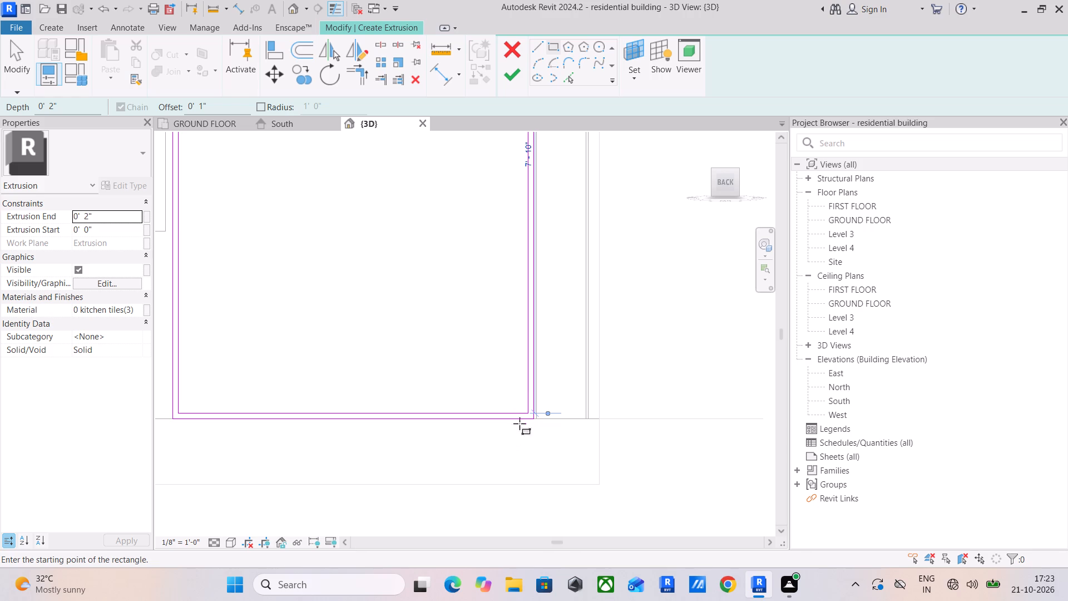
scroll(543, 399, "down", 2)
middle_click_drag(538, 398, 605, 467)
scroll(567, 408, "down", 2)
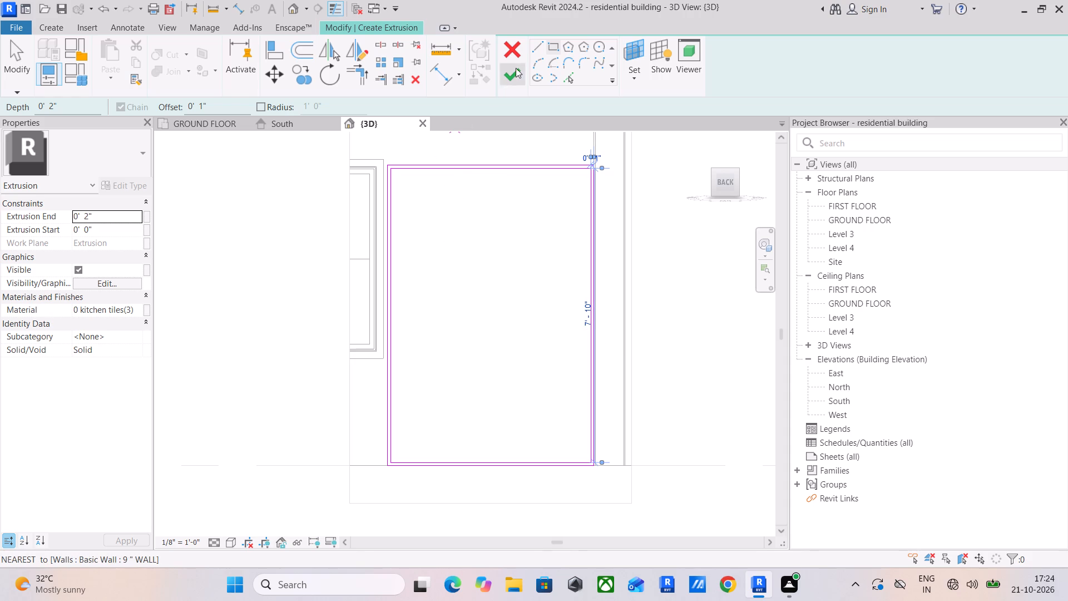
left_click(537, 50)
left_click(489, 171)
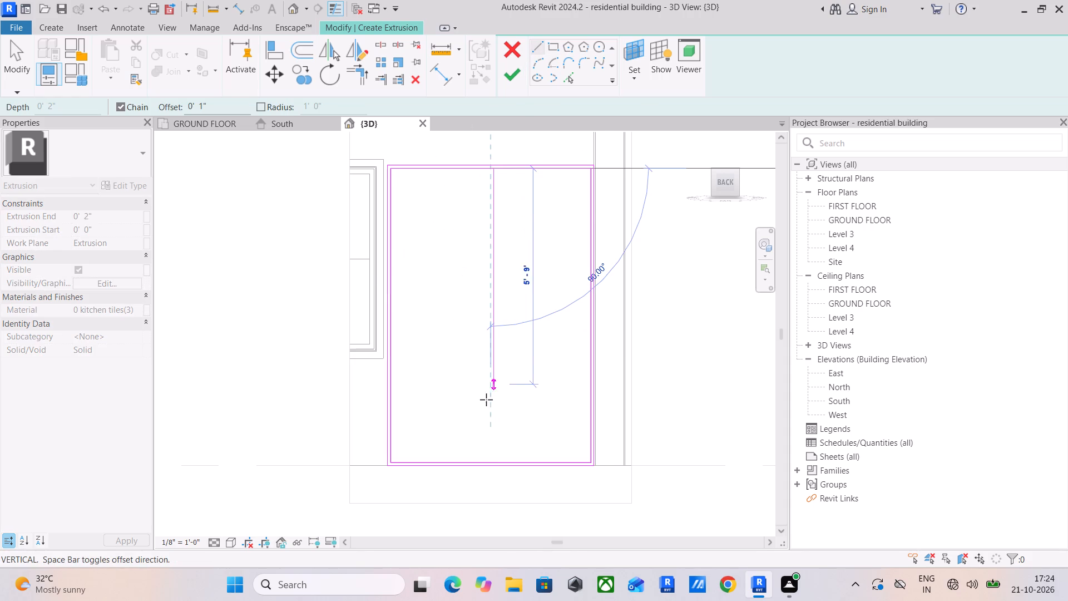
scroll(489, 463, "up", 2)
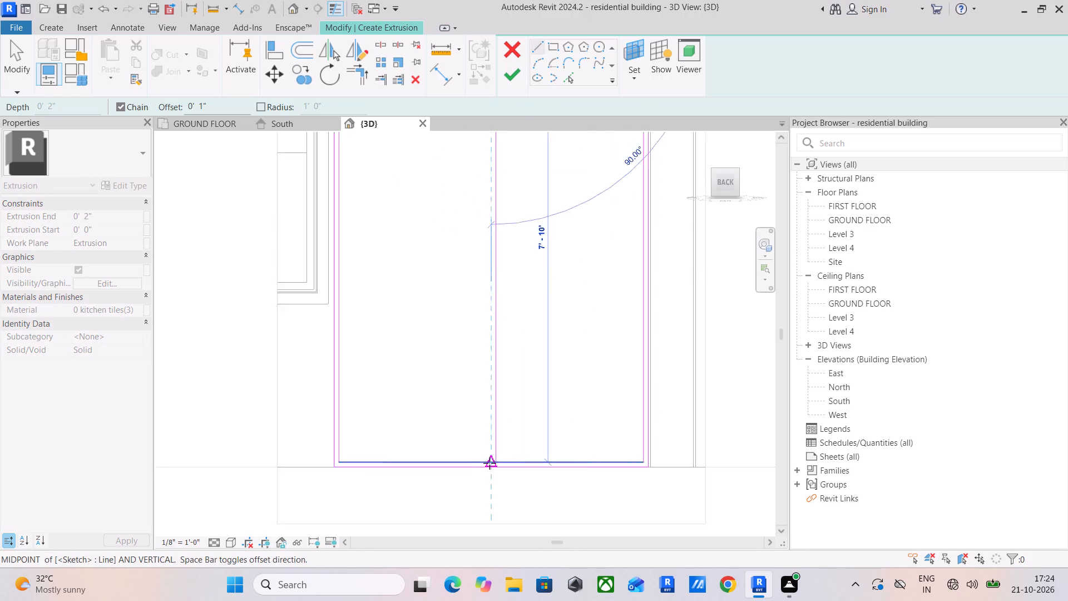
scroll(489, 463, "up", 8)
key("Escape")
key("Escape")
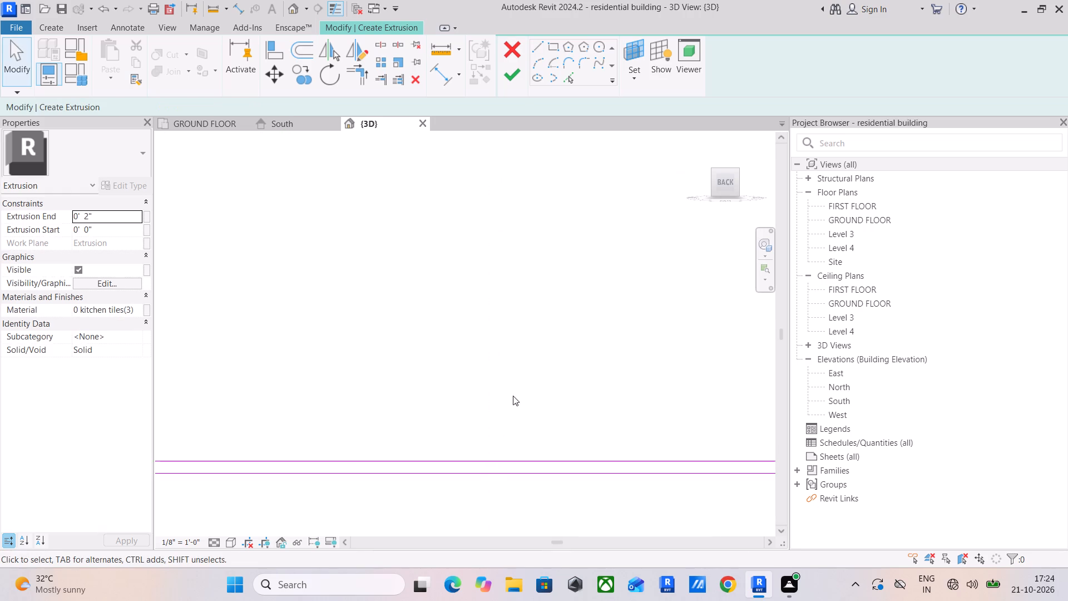
Draw a vertical centre line with no offset, joining the midpoints of the inner rectangle's bottom and top edges.
left_click(535, 50)
scroll(527, 265, "down", 5)
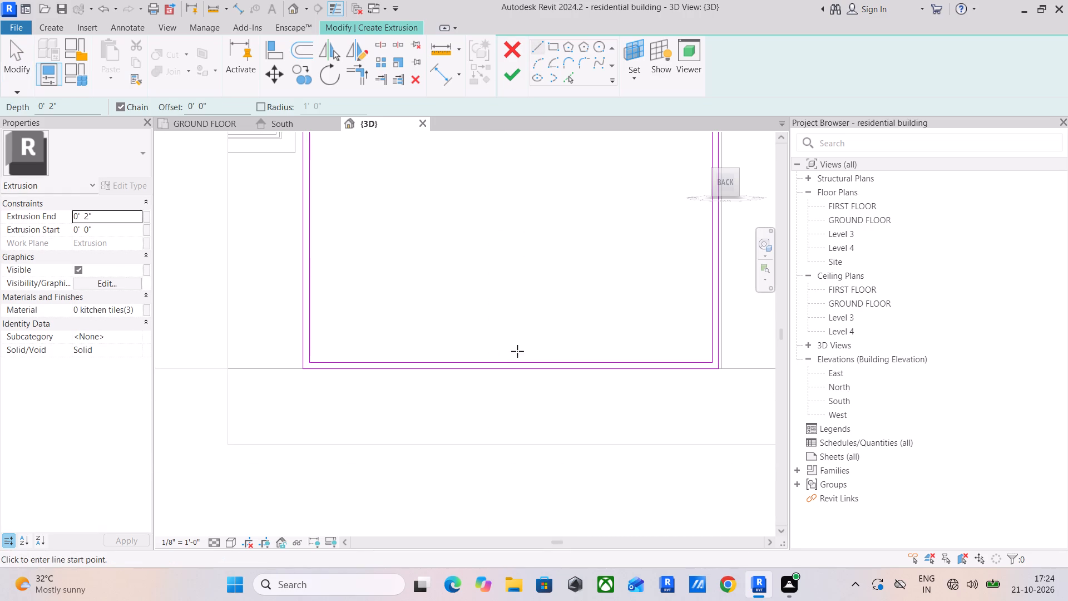
left_click(512, 361)
scroll(503, 268, "down", 5)
middle_click_drag(510, 202, 496, 490)
scroll(496, 364, "up", 1)
left_click(496, 278)
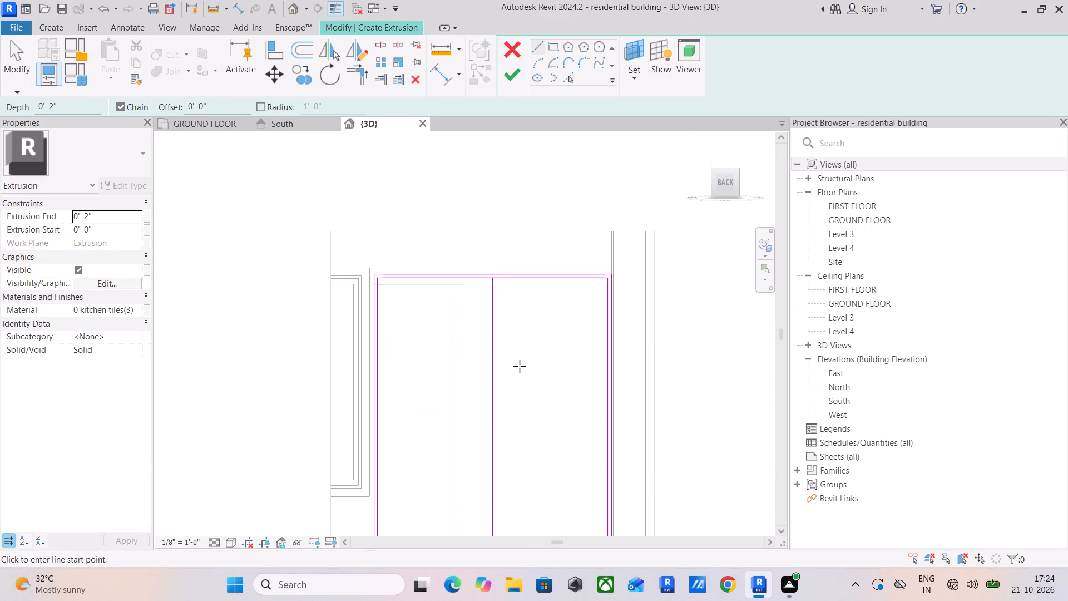
key("Escape")
key("Escape")
key("Escape")
middle_click_drag(536, 403, 578, 368)
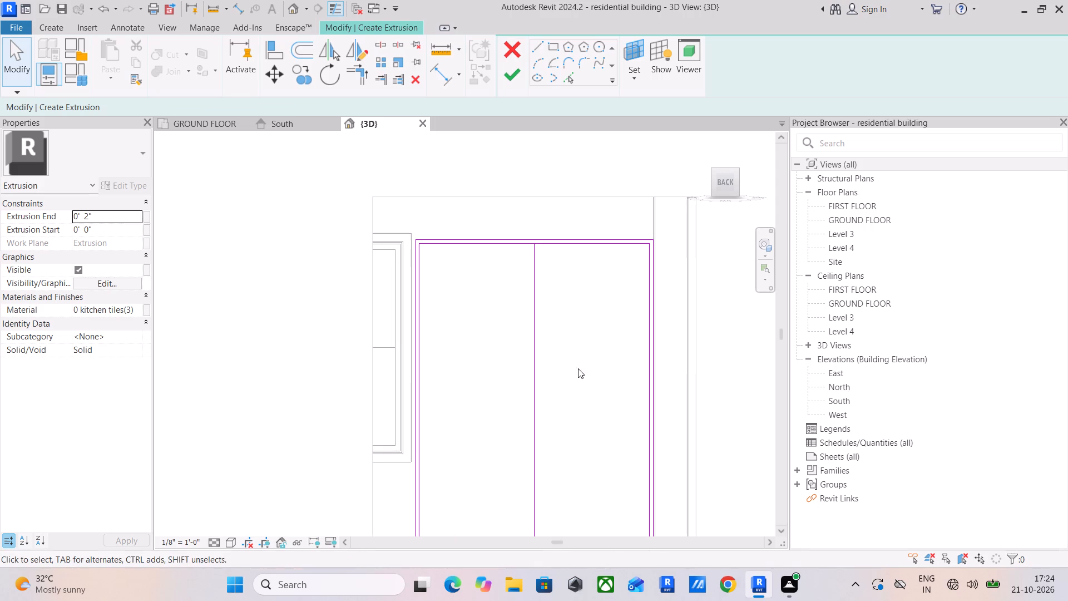
Offset copies of the vertical centre line 1/2" to each side.
left_click(308, 45)
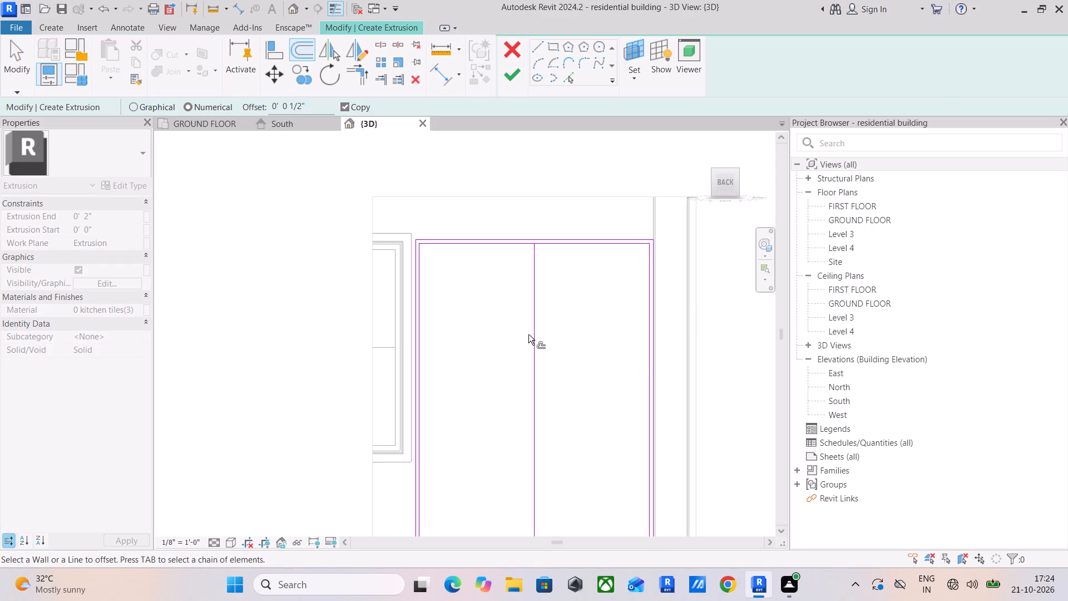
left_click(528, 334)
scroll(533, 334, "up", 4)
left_click(540, 329)
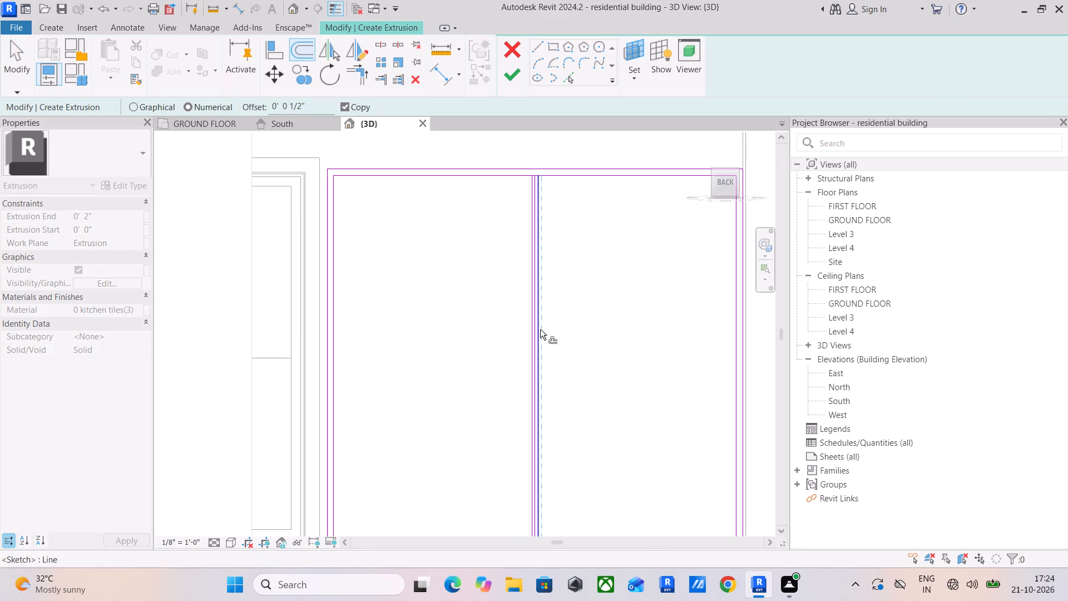
key("Escape")
key("Escape")
key("Escape")
Delete the original centre line between the two offset copies.
scroll(531, 335, "up", 8)
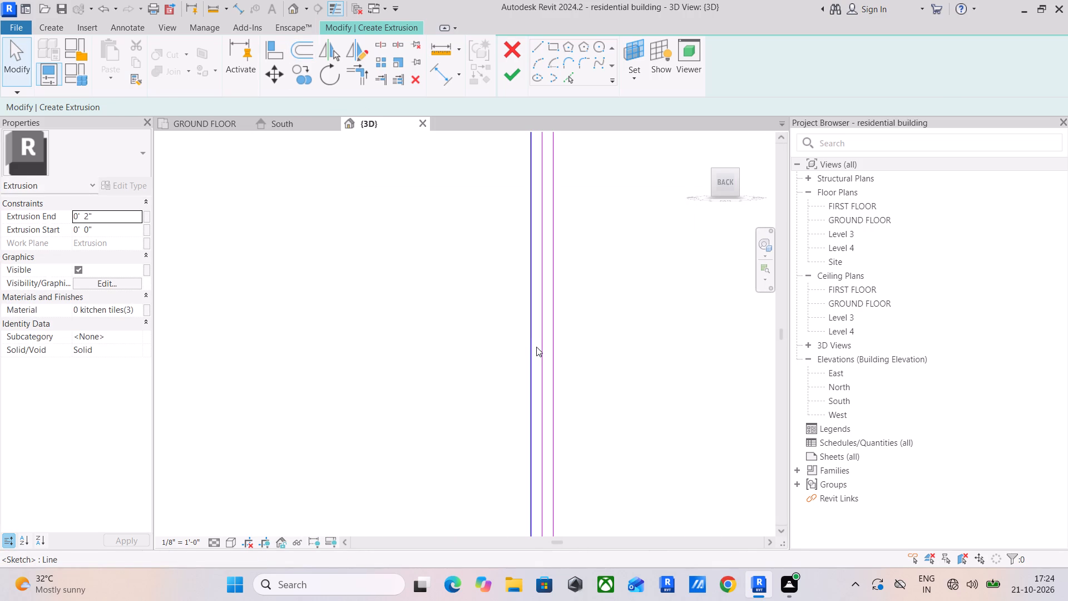
scroll(536, 347, "up", 1)
left_click(540, 338)
key("Delete")
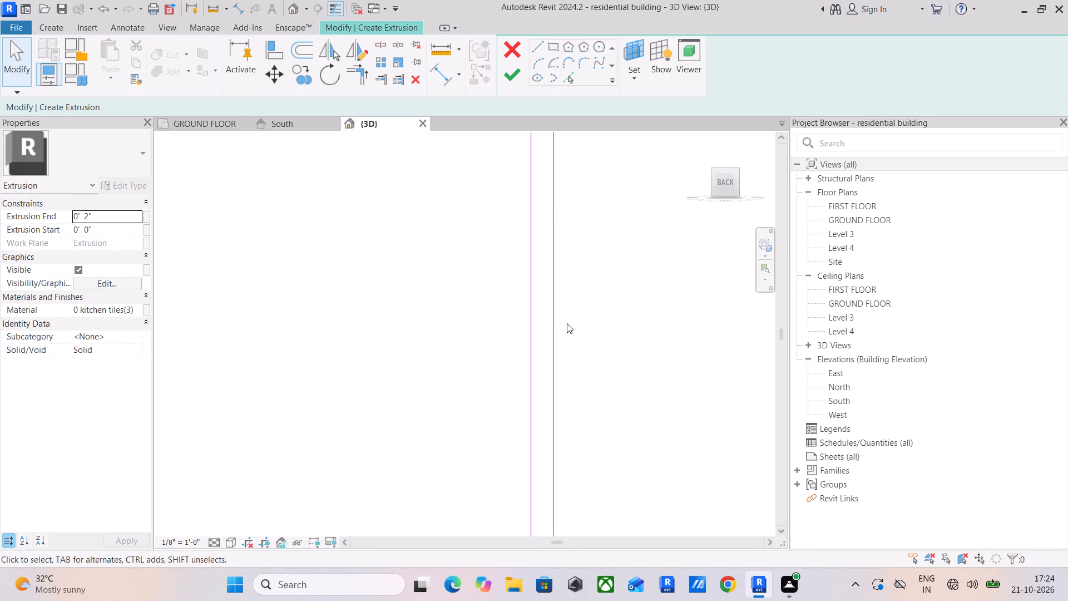
Split the inner rectangle's top edge between the two vertical centre lines, keeping the inner segment.
left_click(382, 45)
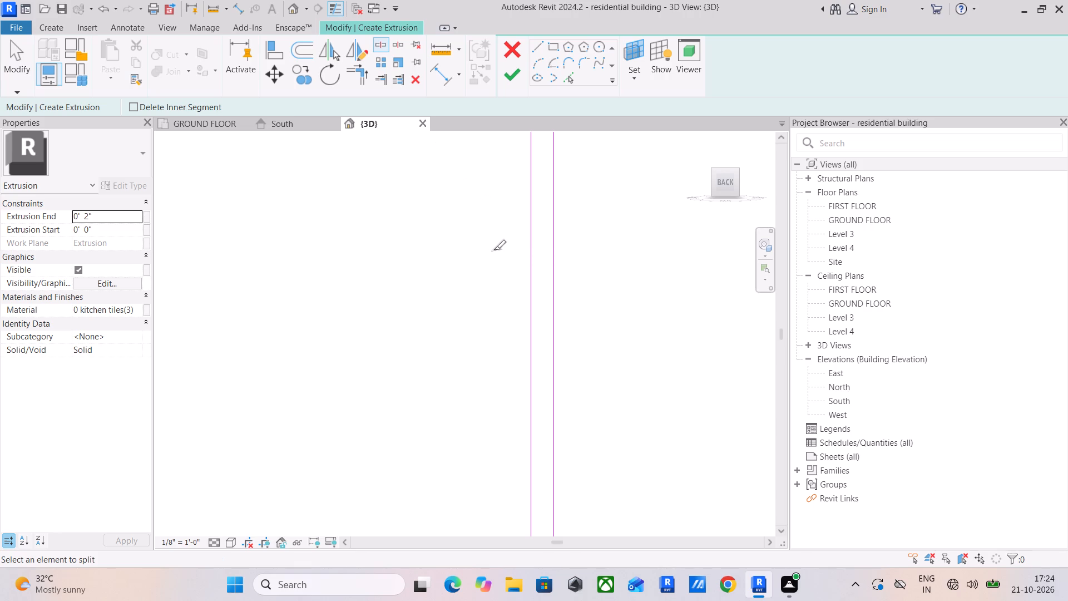
middle_click_drag(508, 246, 485, 545)
scroll(538, 295, "down", 2)
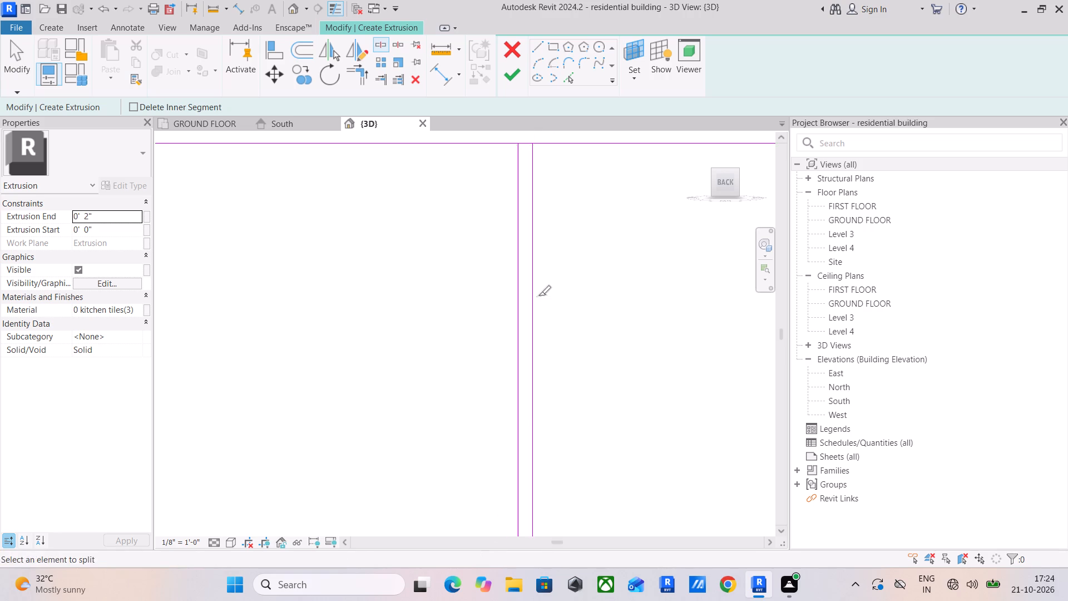
scroll(538, 295, "down", 1)
middle_click_drag(547, 290, 546, 452)
scroll(518, 260, "up", 4)
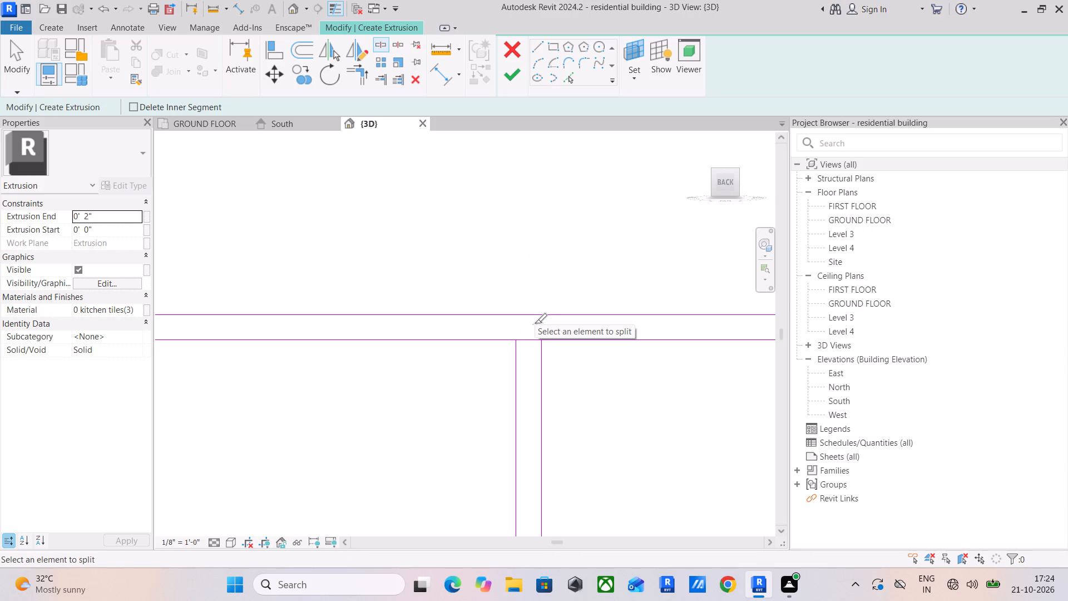
scroll(526, 351, "up", 6)
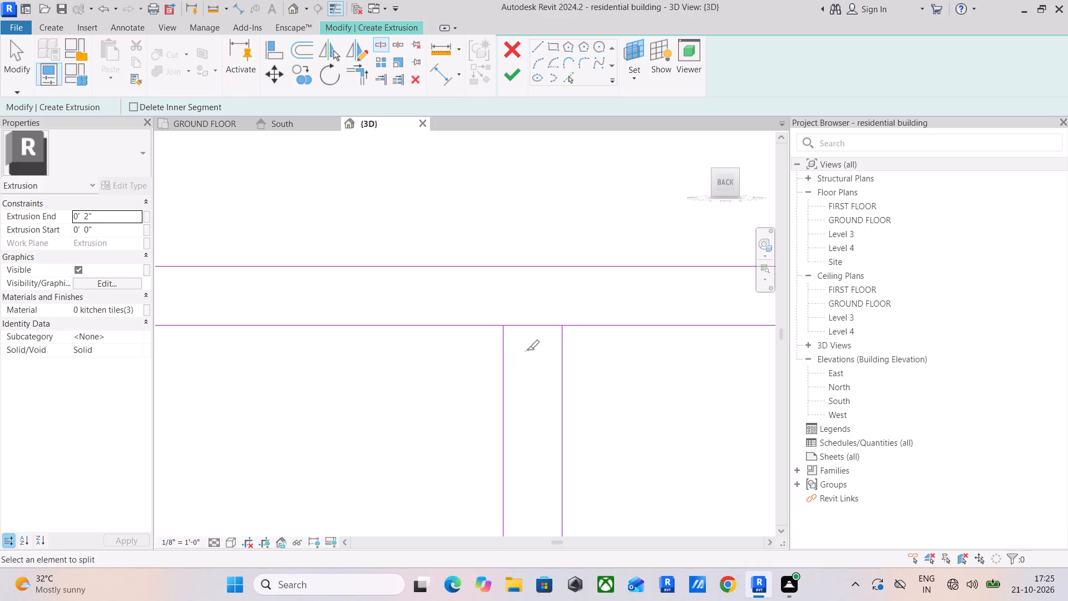
left_click(530, 330)
Split the inner rectangle's bottom edge between the two vertical centre lines.
scroll(585, 375, "down", 8)
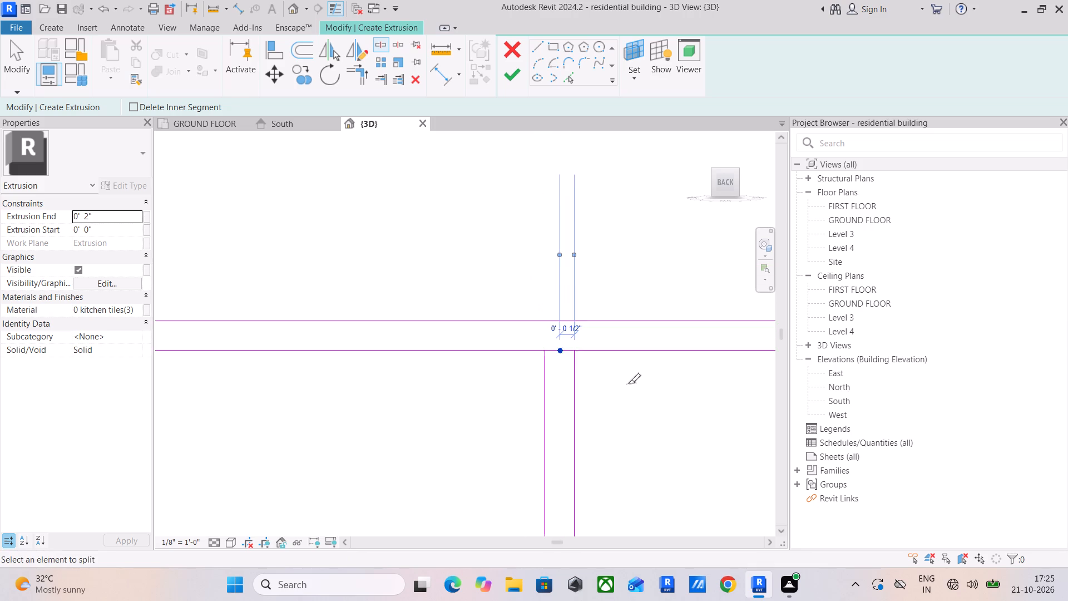
scroll(628, 383, "down", 2)
middle_click_drag(641, 391, 566, 176)
scroll(597, 354, "down", 11)
middle_click_drag(599, 362, 546, 144)
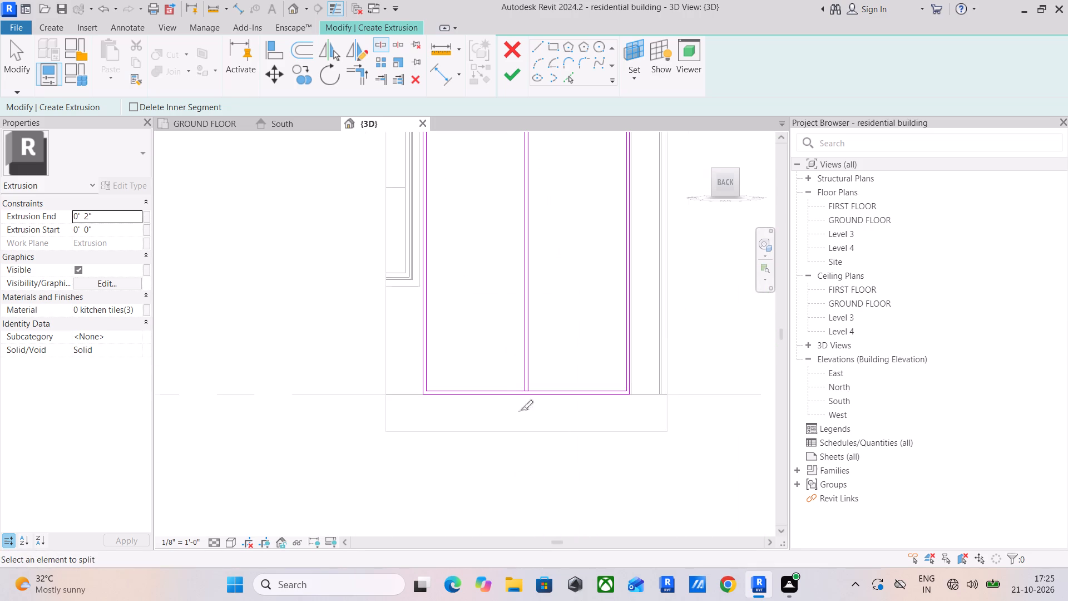
scroll(523, 413, "up", 6)
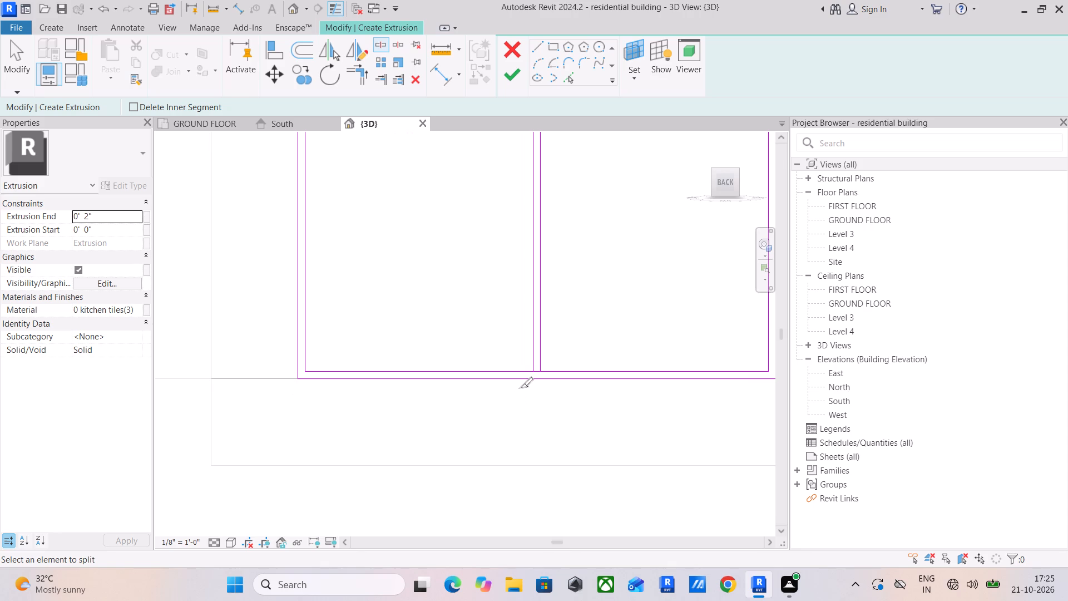
scroll(532, 371, "up", 6)
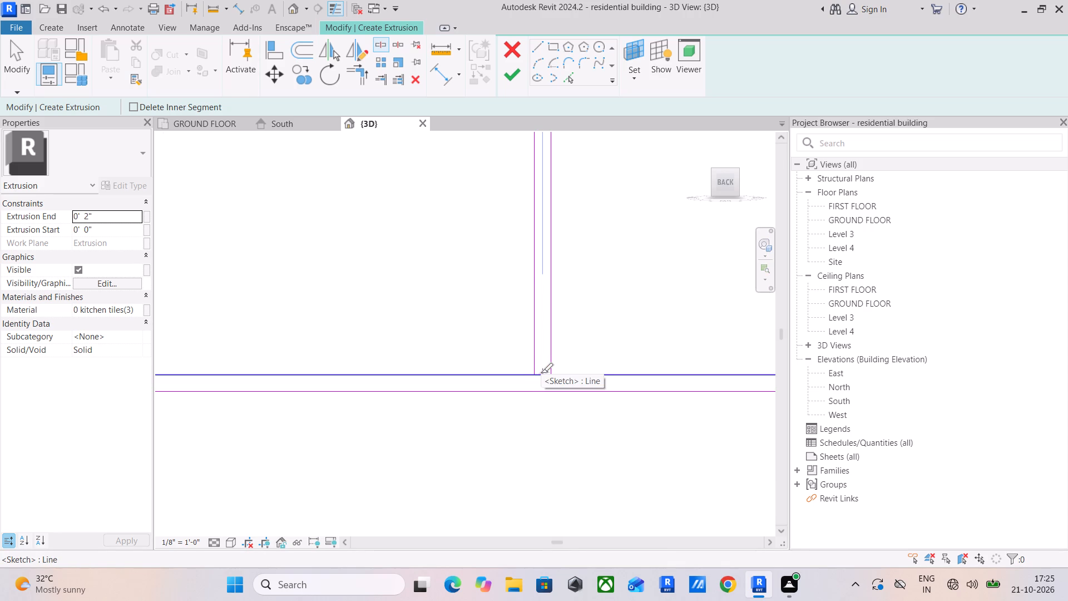
left_click(541, 373)
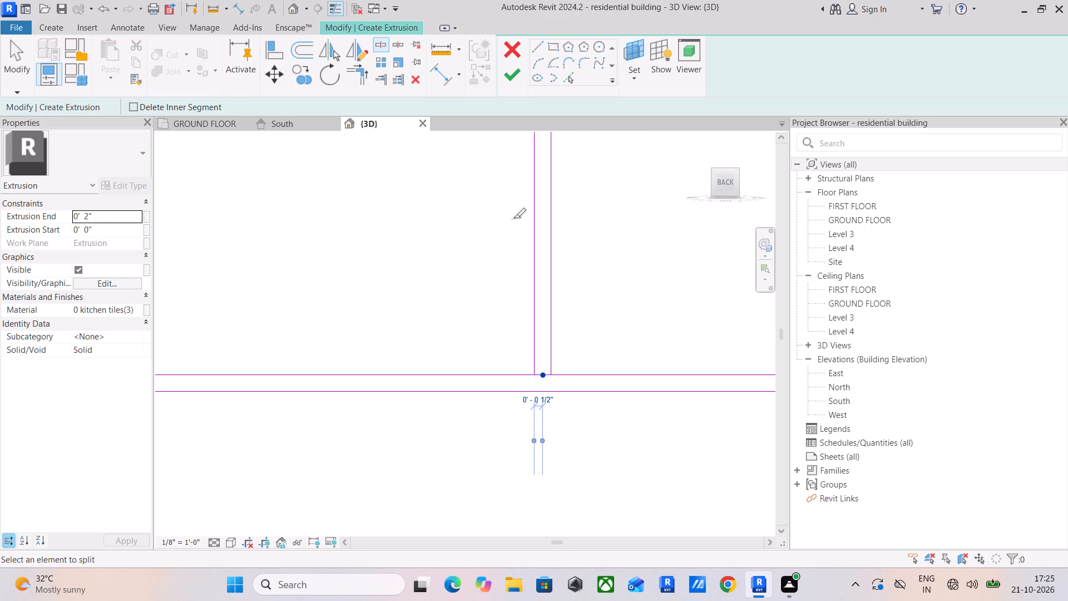
Trim the split bottom edge to the two vertical centre lines, forming the inner bottom corner of each door opening.
left_click(357, 76)
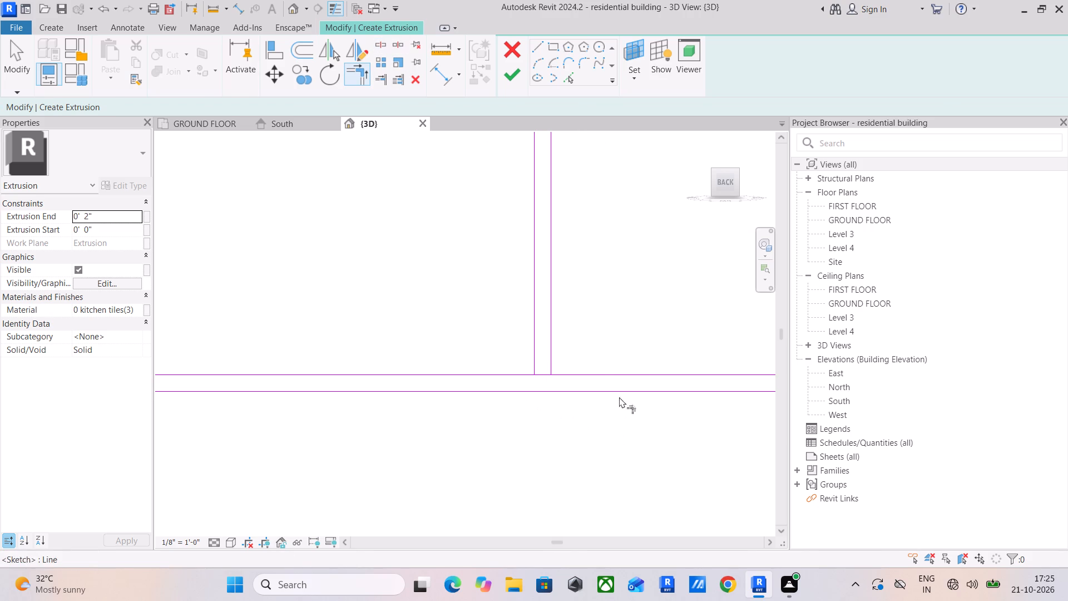
left_click(600, 378)
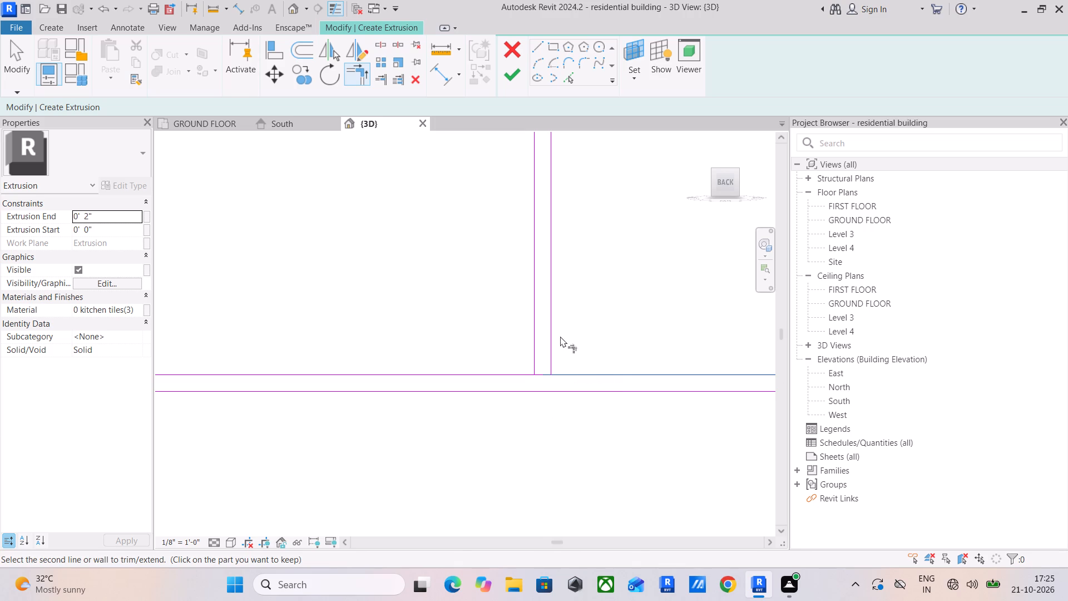
left_click(547, 318)
left_click(510, 376)
left_click(532, 322)
Trim the split top edge to the two vertical centre lines, closing both door openings as separate rectangles.
scroll(532, 322, "down", 2)
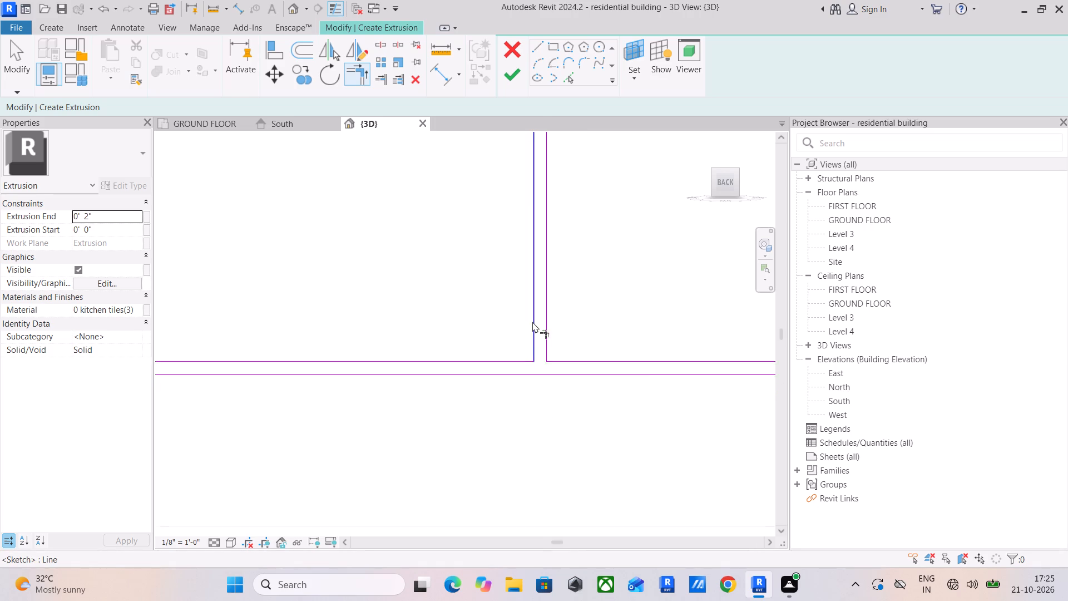
scroll(532, 322, "down", 2)
middle_click_drag(592, 306, 578, 541)
scroll(609, 400, "down", 3)
middle_click_drag(611, 380, 579, 568)
scroll(551, 367, "down", 4)
middle_click_drag(558, 337, 536, 565)
scroll(536, 565, "down", 1)
scroll(483, 417, "up", 5)
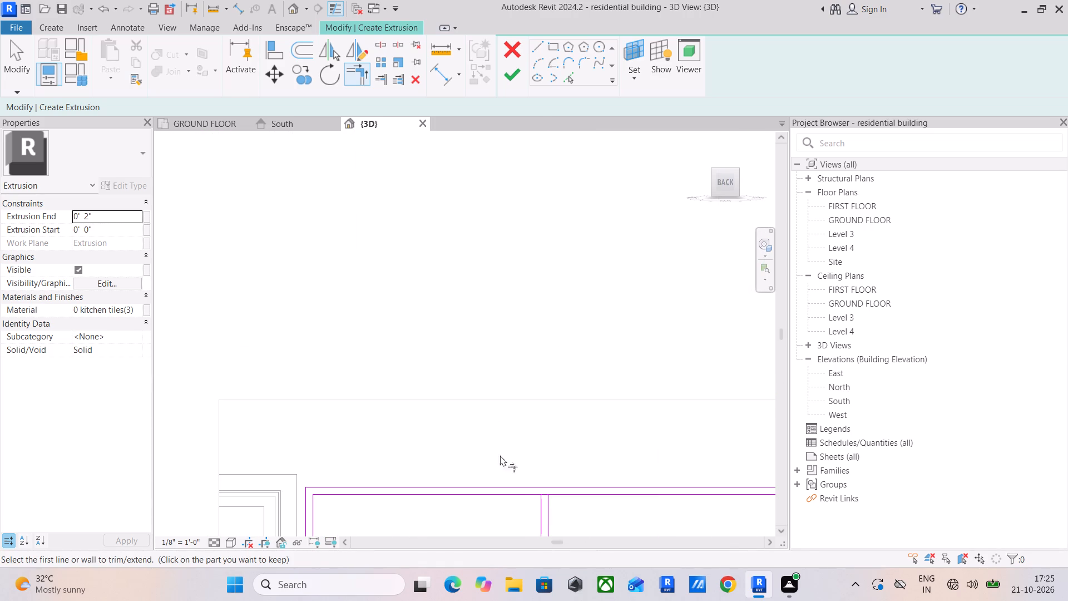
middle_click_drag(528, 517, 506, 346)
scroll(493, 346, "up", 5)
left_click(516, 300)
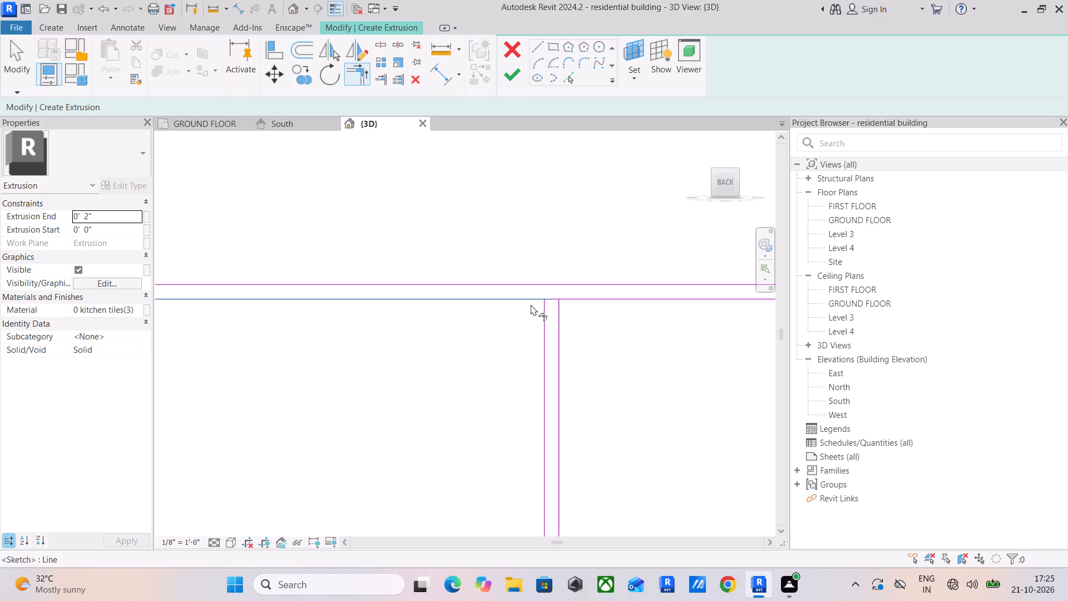
left_click(543, 349)
left_click(558, 329)
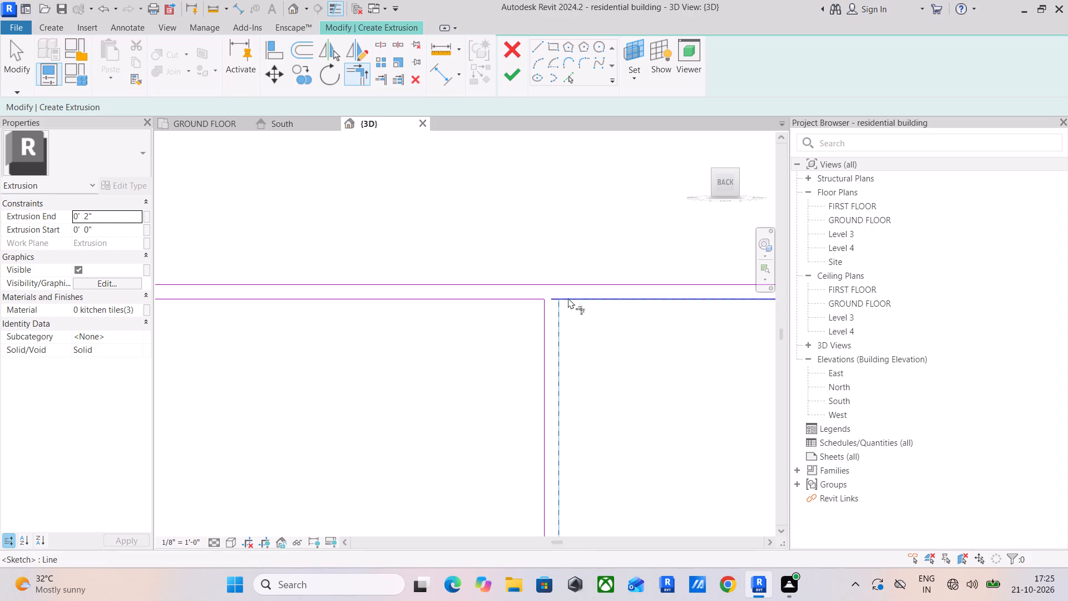
left_click(568, 298)
Assign the material 0 kitchen tiles(1) to the frame extrusion.
scroll(549, 435, "down", 2)
middle_click_drag(549, 435, 516, 339)
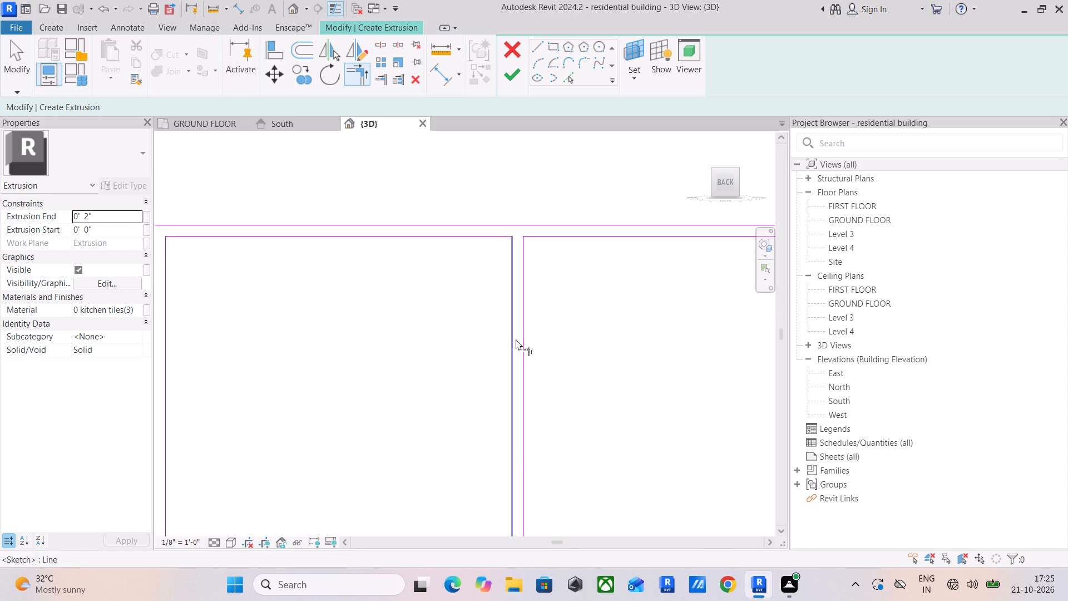
scroll(513, 339, "down", 4)
middle_click_drag(513, 339, 478, 254)
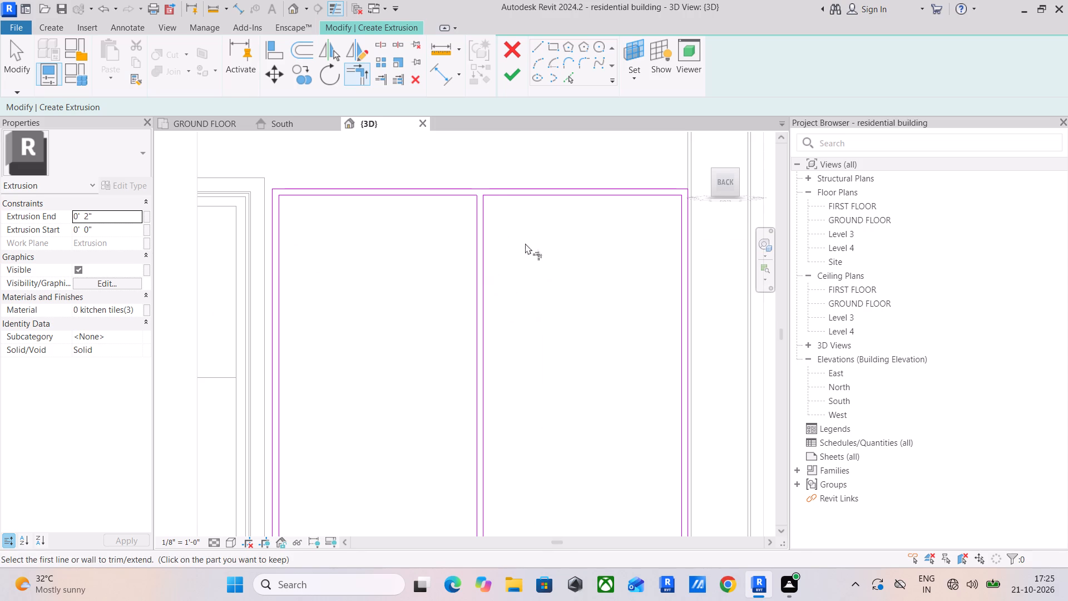
left_click(137, 311)
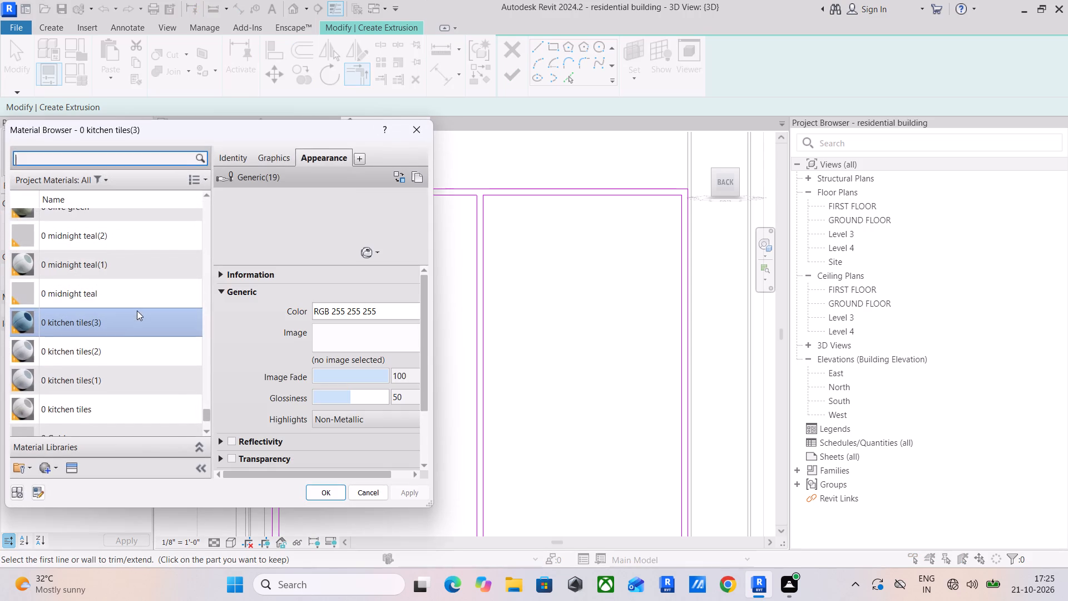
left_click(125, 375)
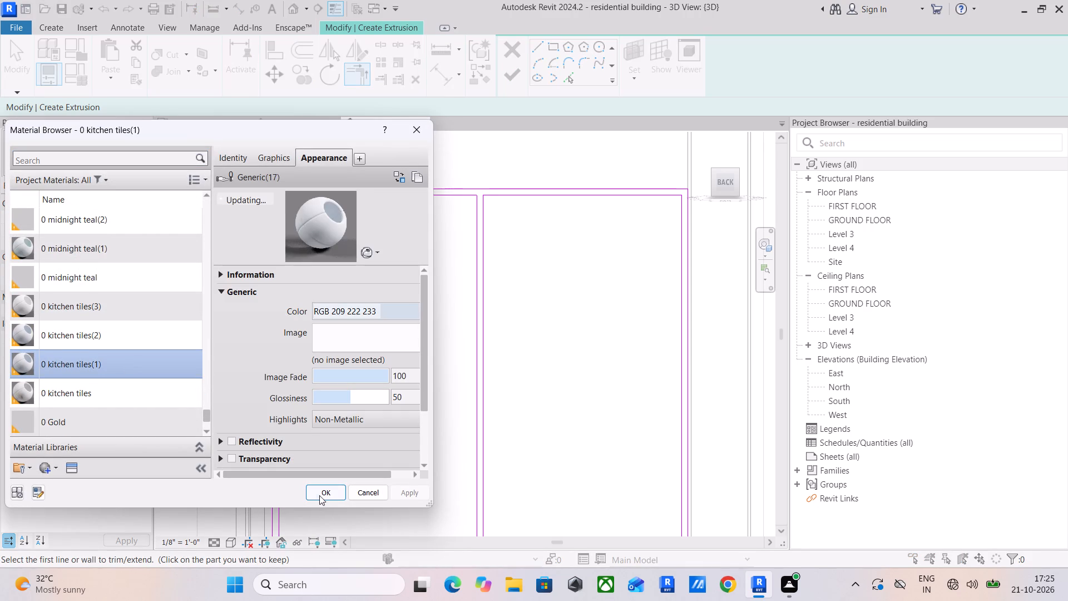
left_click(320, 494)
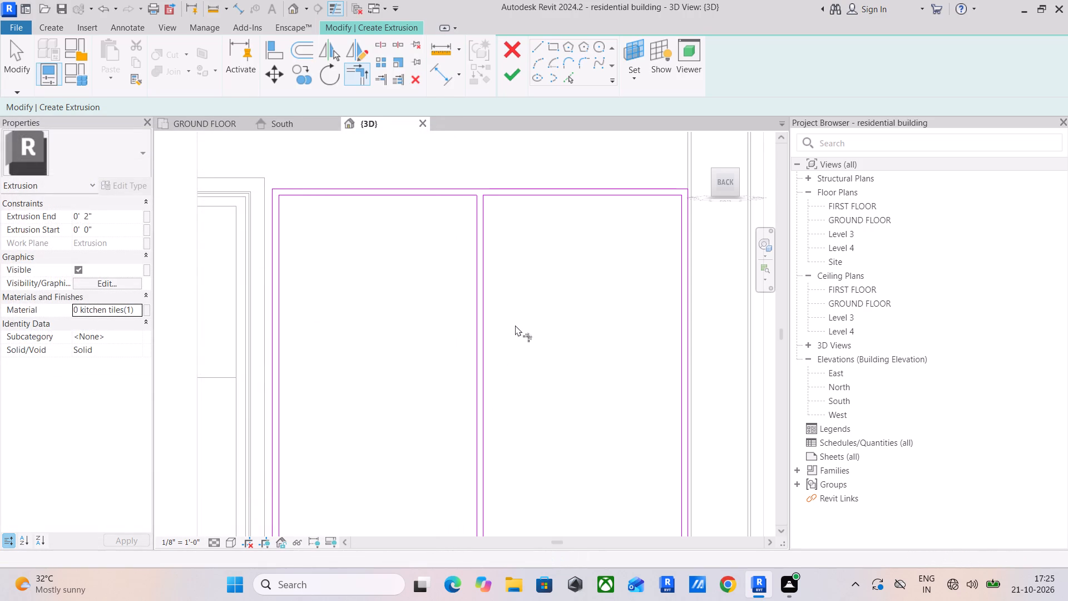
Finish the frame sketch to create the 2" deep two-opening extrusion, and deselect it.
left_click(512, 80)
scroll(498, 274, "down", 2)
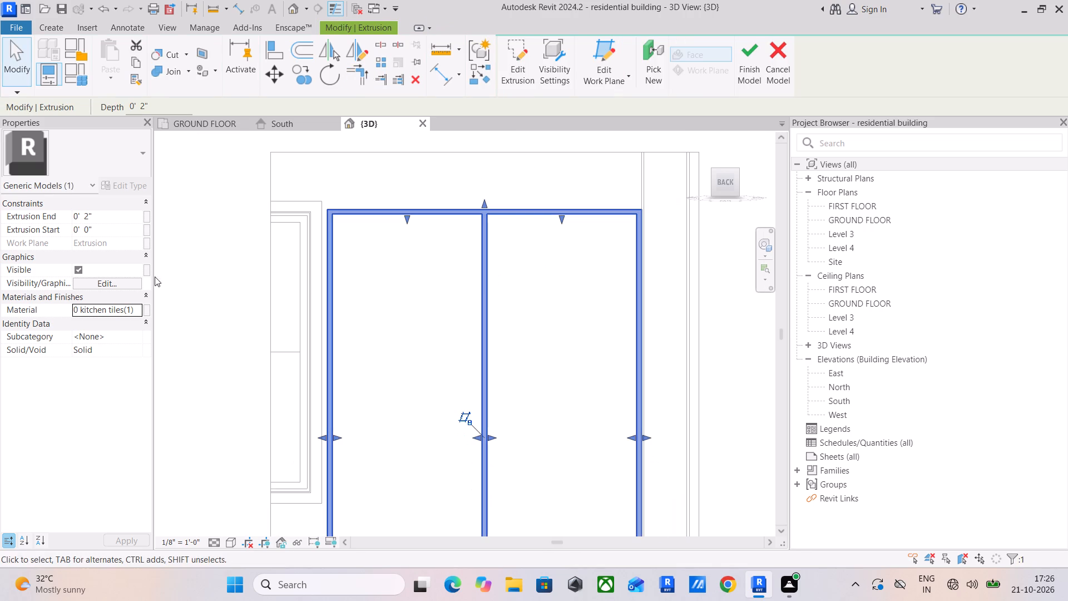
left_click(399, 286)
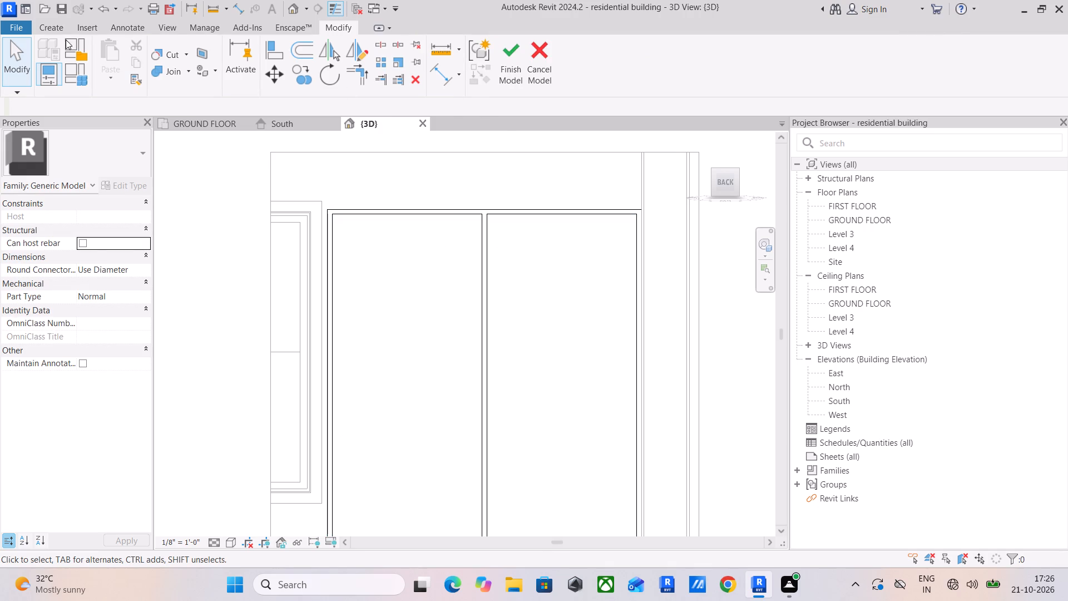
Begin another extrusion in the same in-place model, using the Rectangle sketch tool.
left_click(51, 27)
left_click(117, 46)
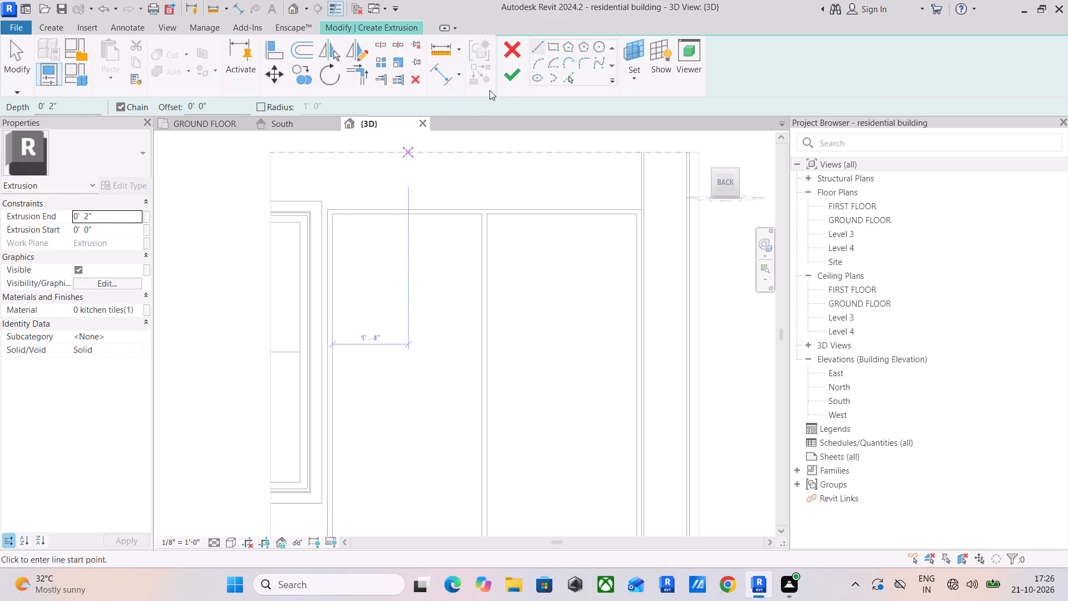
left_click(550, 51)
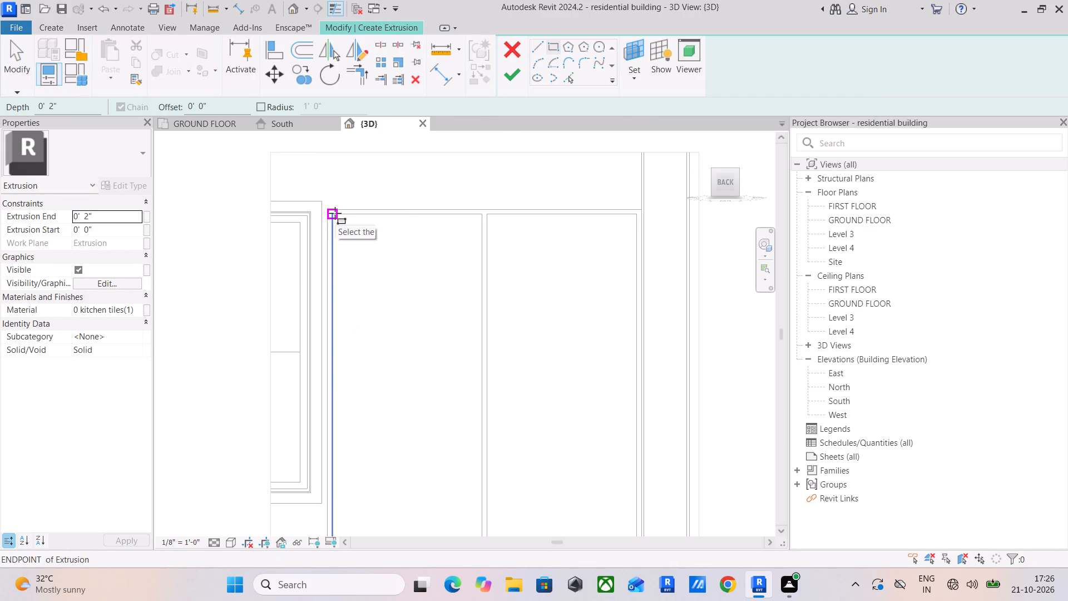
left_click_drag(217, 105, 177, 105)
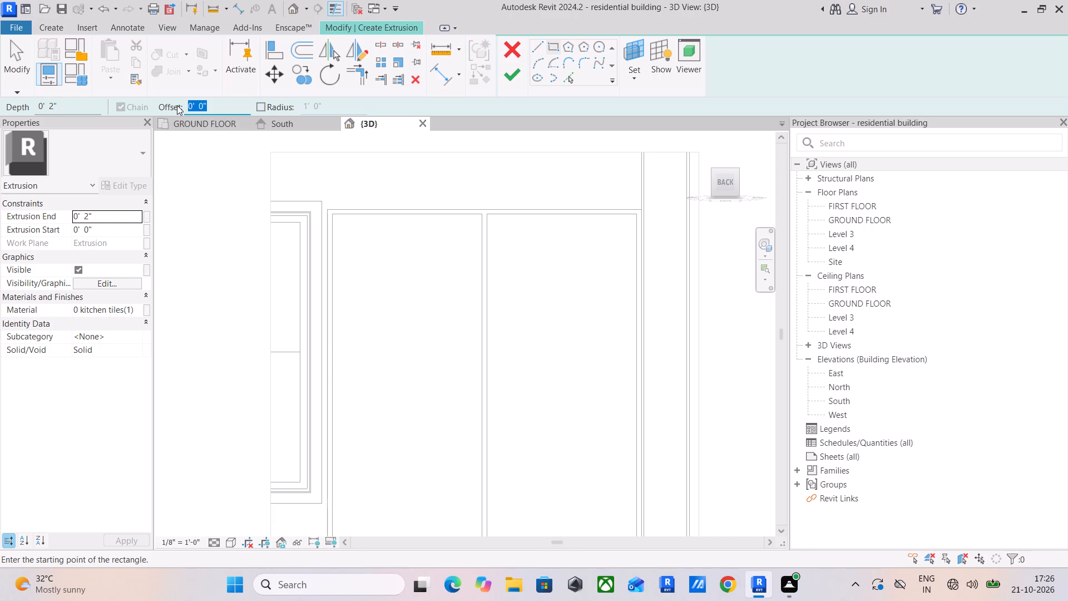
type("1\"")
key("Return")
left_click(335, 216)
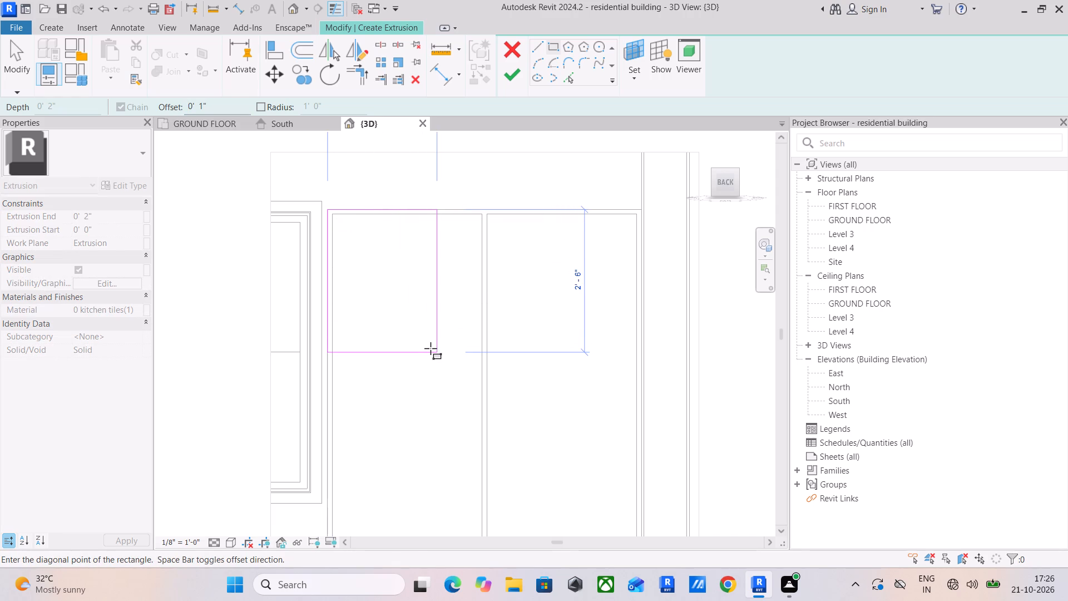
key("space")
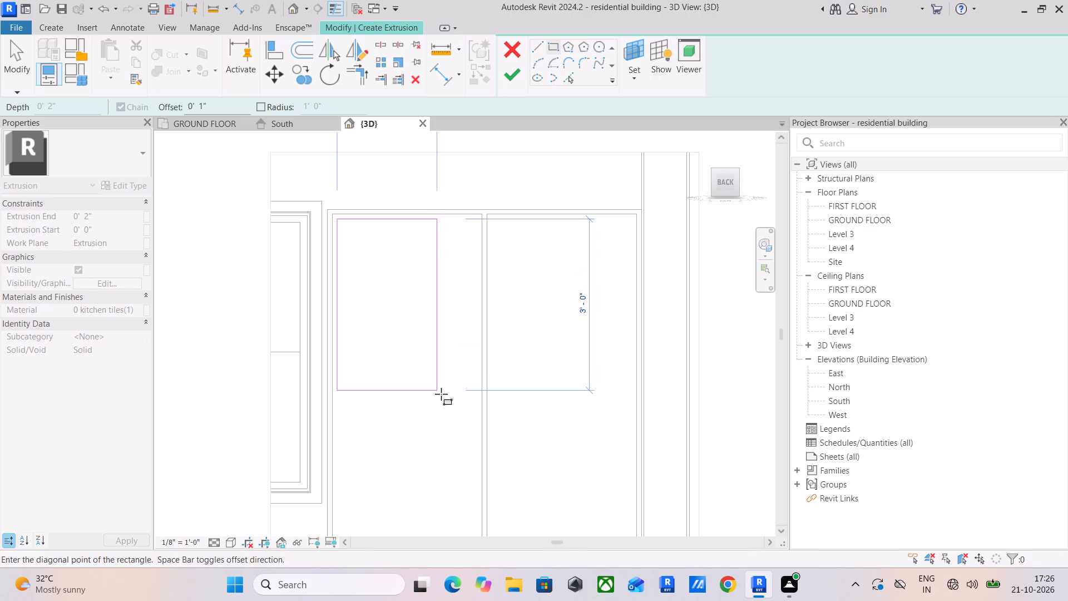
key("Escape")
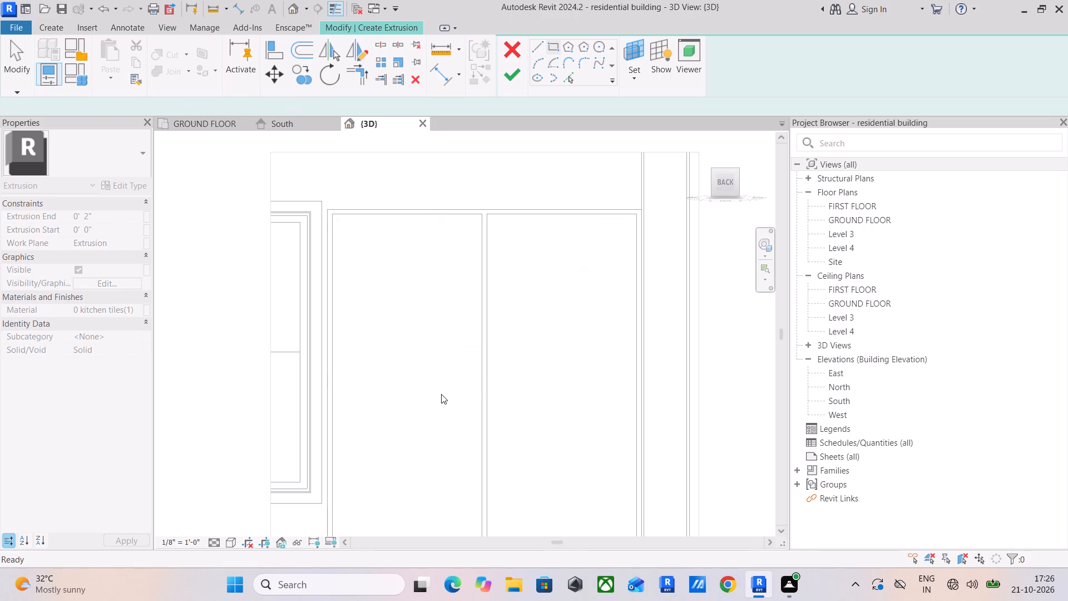
Sketch the first door panel rectangle inside the left opening beside the window, offset 0.5" inward from the frame corners.
left_click_drag(225, 105, 169, 106)
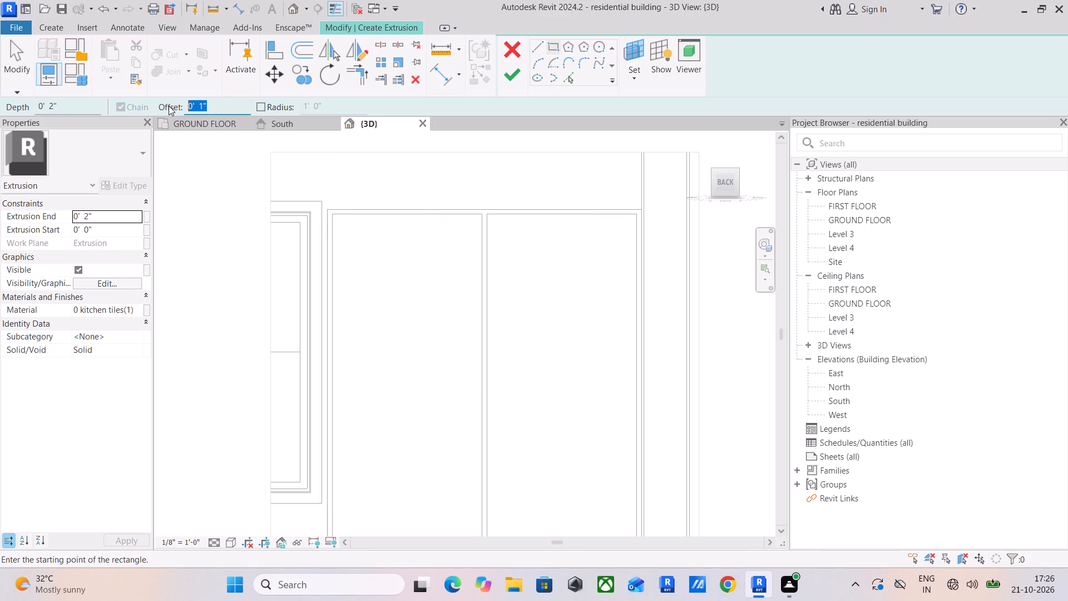
type(".5\"")
key("Return")
left_click(333, 218)
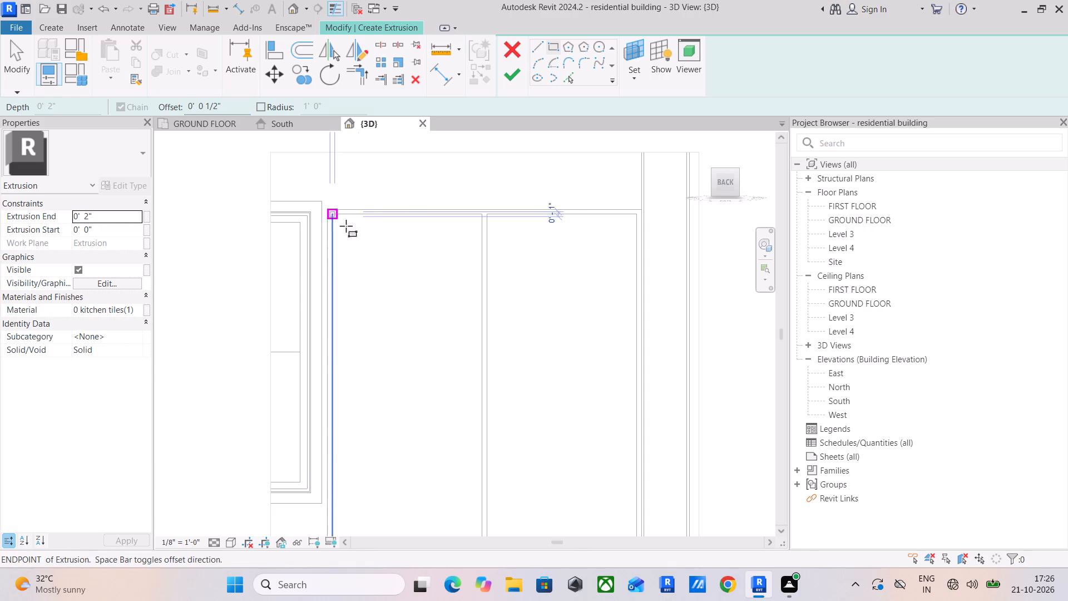
key("space")
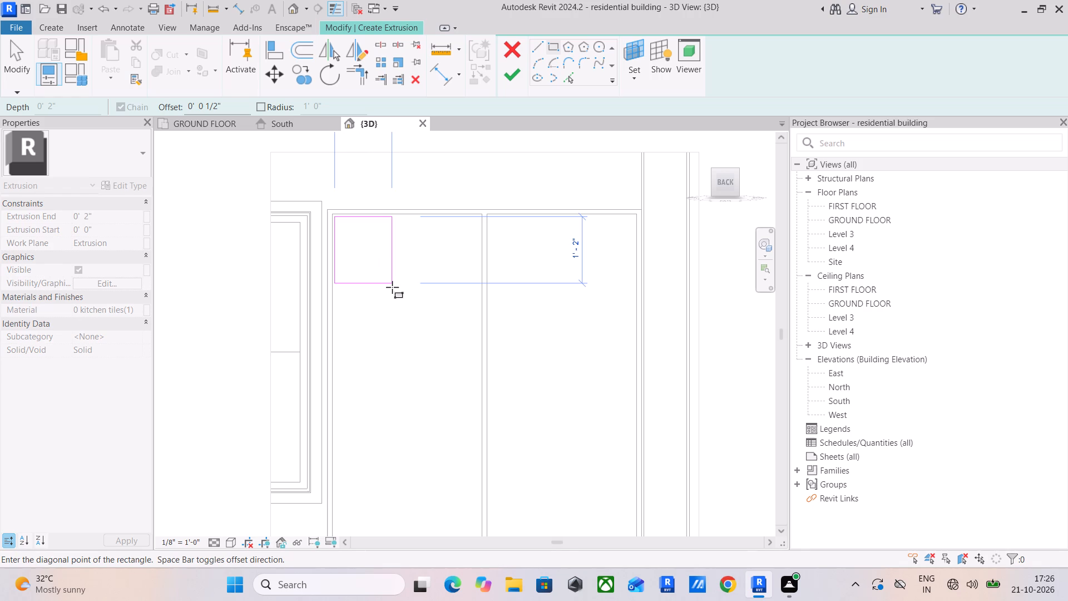
middle_click_drag(393, 302, 398, 178)
scroll(426, 406, "down", 3)
middle_click_drag(428, 404, 444, 269)
scroll(458, 362, "up", 7)
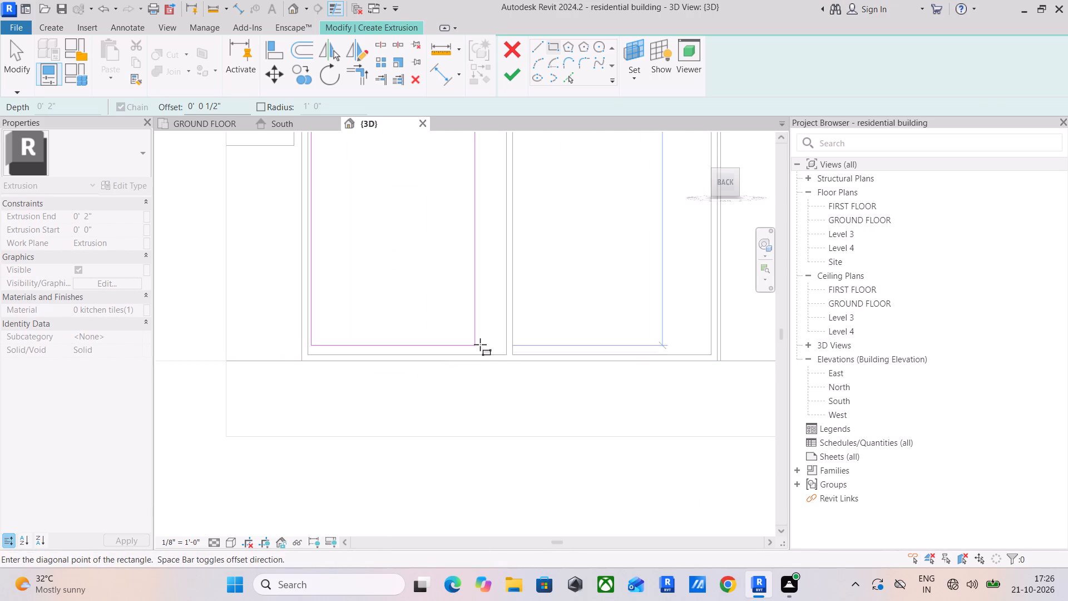
scroll(480, 344, "up", 2)
left_click(527, 358)
Sketch the second door panel rectangle inside the right opening from corner to corner with the 1/2" inward offset.
scroll(487, 299, "down", 4)
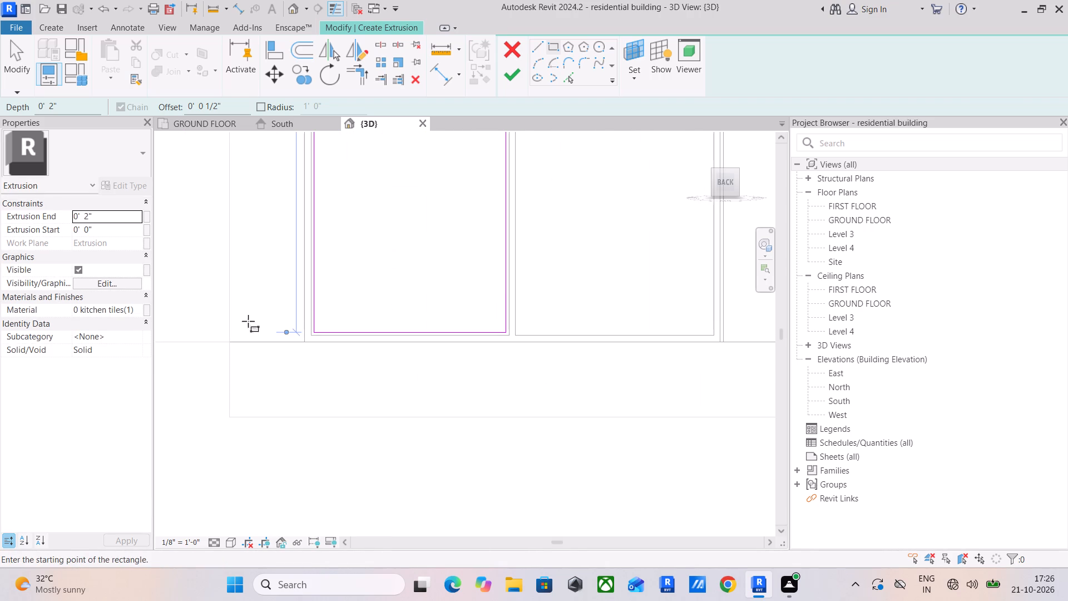
scroll(419, 282, "down", 4)
scroll(466, 309, "up", 6)
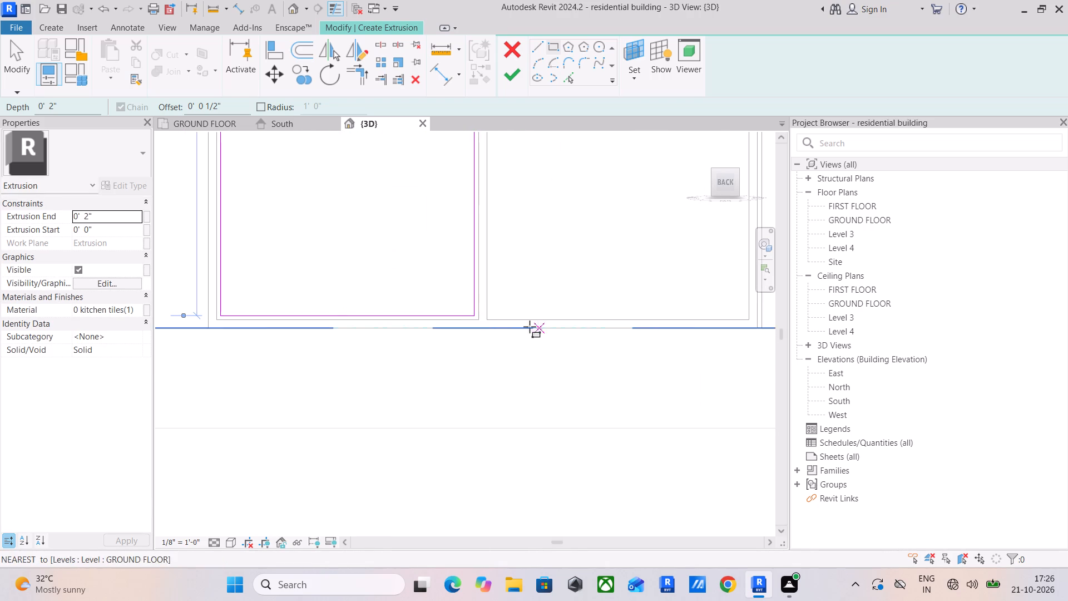
left_click_drag(490, 320, 495, 316)
scroll(561, 215, "down", 5)
middle_click_drag(575, 220, 430, 469)
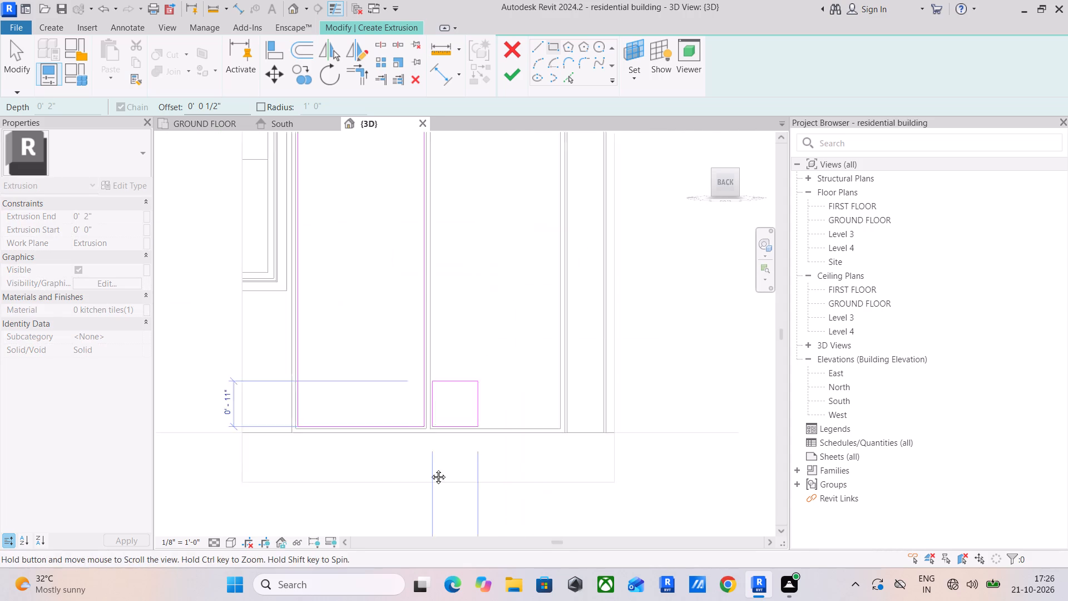
middle_click_drag(430, 469, 421, 494)
scroll(479, 327, "down", 3)
middle_click_drag(482, 314, 472, 372)
scroll(467, 258, "up", 4)
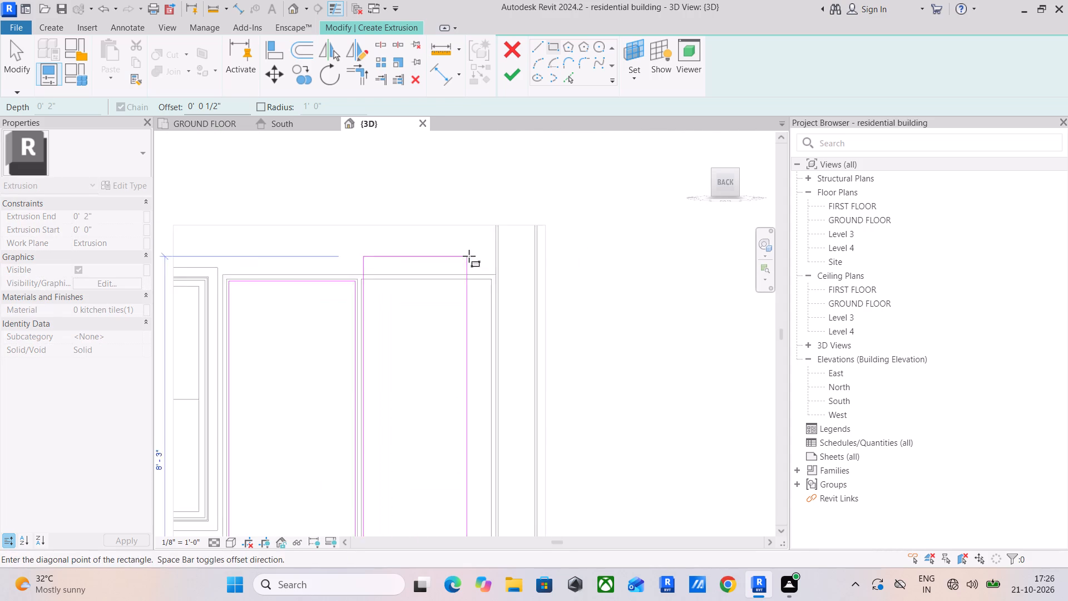
scroll(491, 298, "up", 5)
left_click(503, 271)
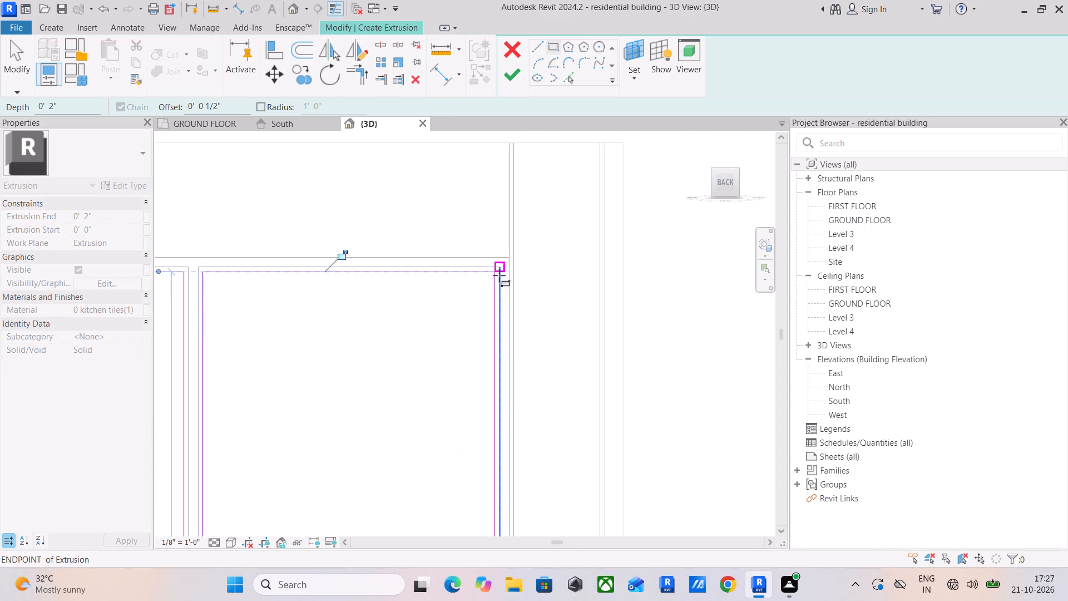
scroll(392, 316, "down", 3)
middle_click_drag(392, 316, 436, 333)
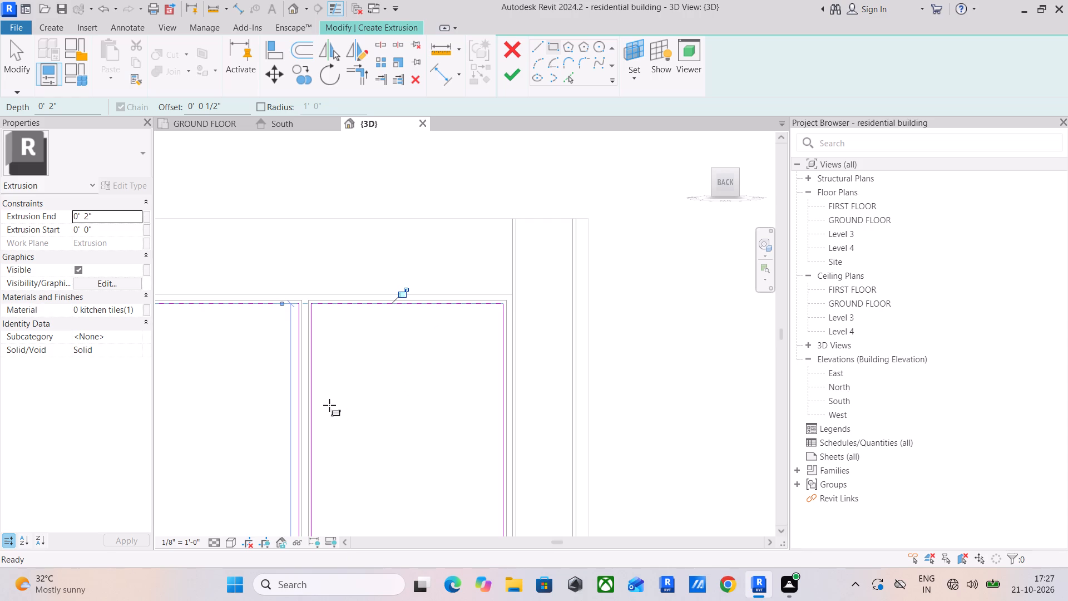
key("Escape")
key("Escape")
key("Escape")
key("Escape")
Assign the material 0 kitchen tiles(2) to the door panel extrusion.
middle_click_drag(354, 348, 527, 327)
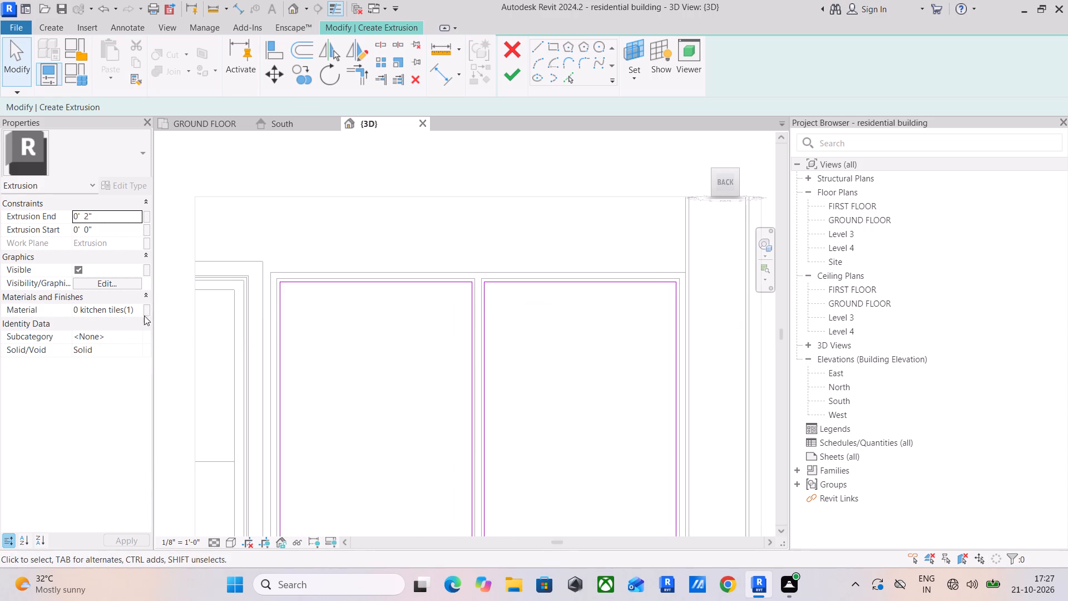
left_click(138, 308)
left_click(116, 268)
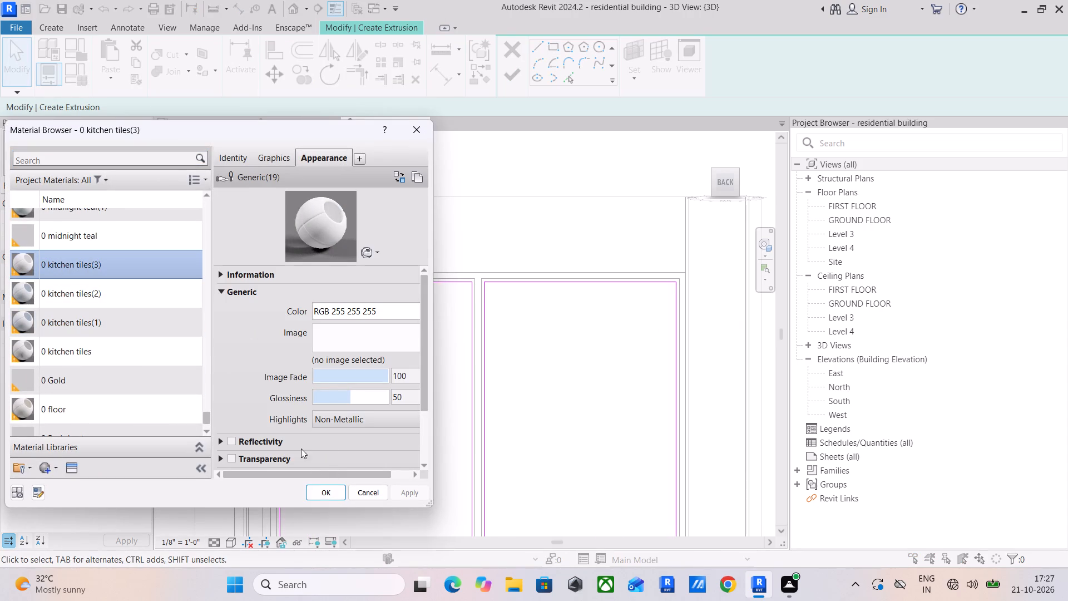
left_click(157, 295)
left_click(313, 489)
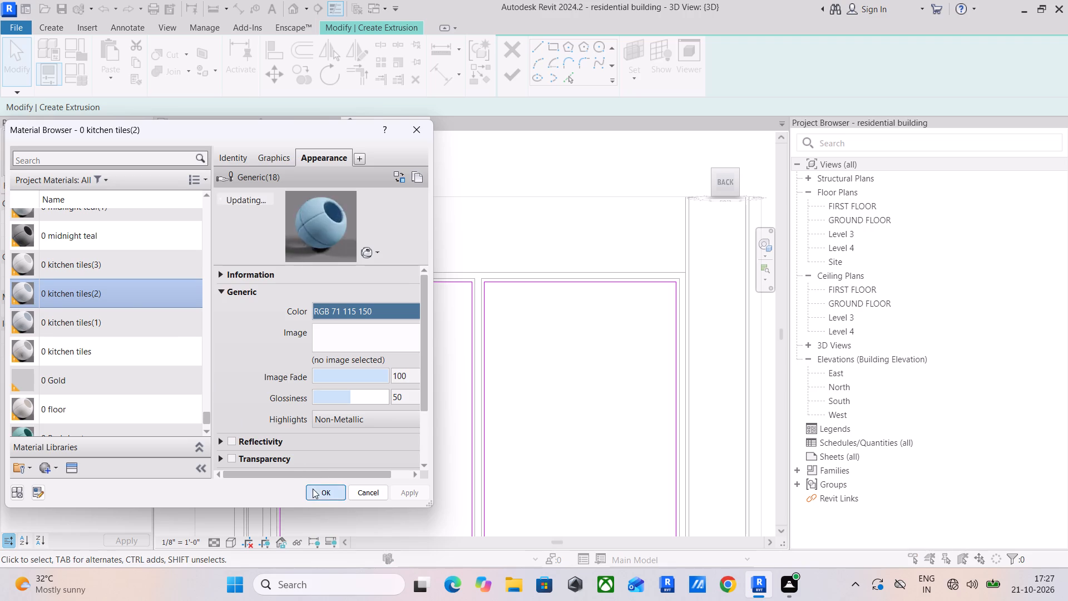
Finish the door panel sketch as a 2" deep extrusion and deselect it.
scroll(427, 361, "down", 3)
left_click(515, 77)
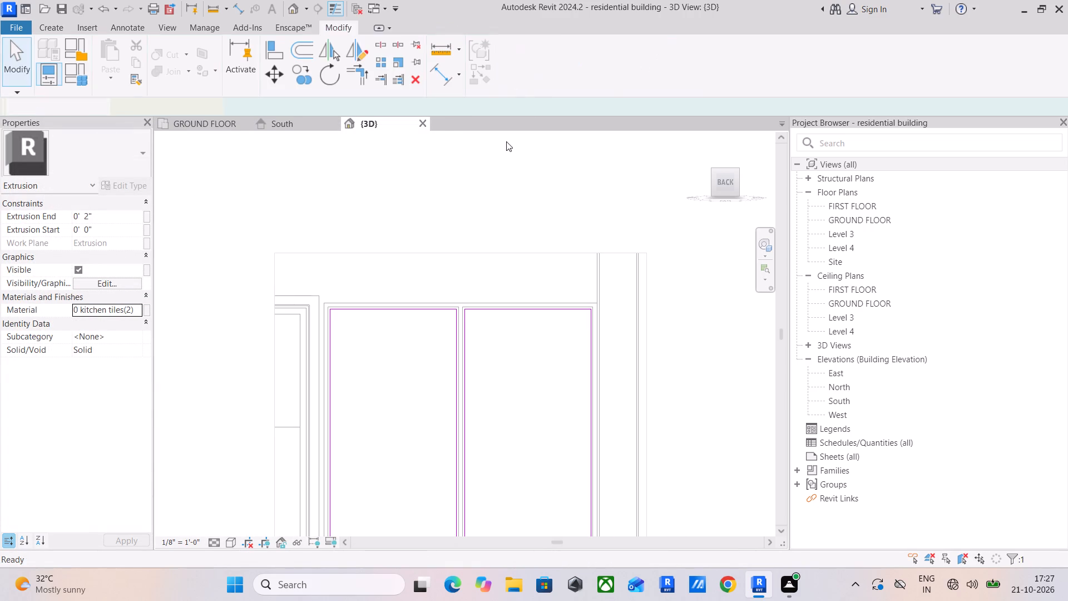
scroll(458, 274, "down", 3)
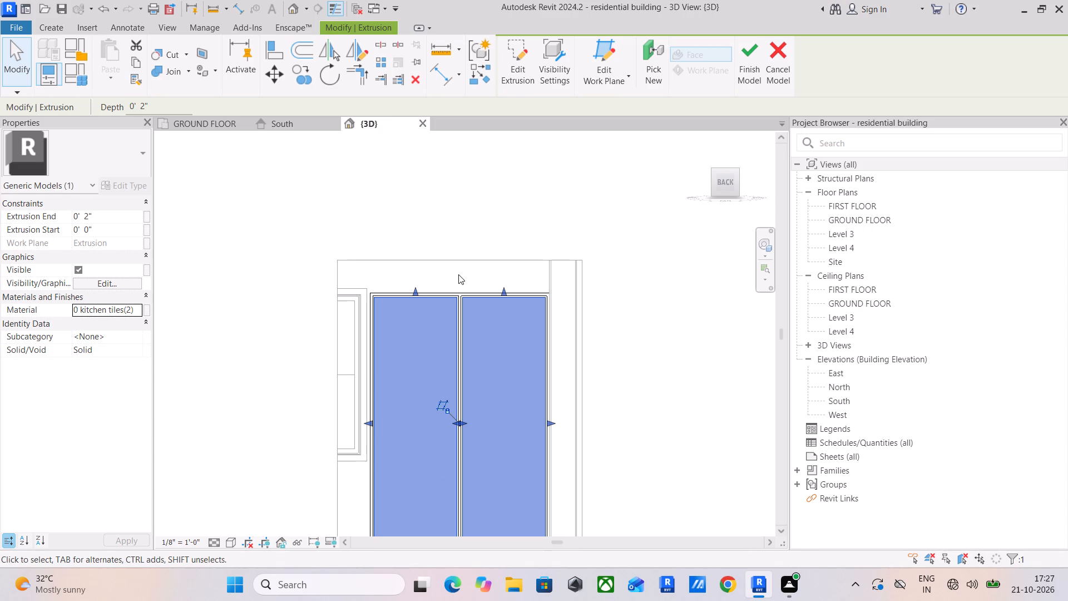
scroll(479, 304, "down", 3)
middle_click_drag(479, 304, 532, 273)
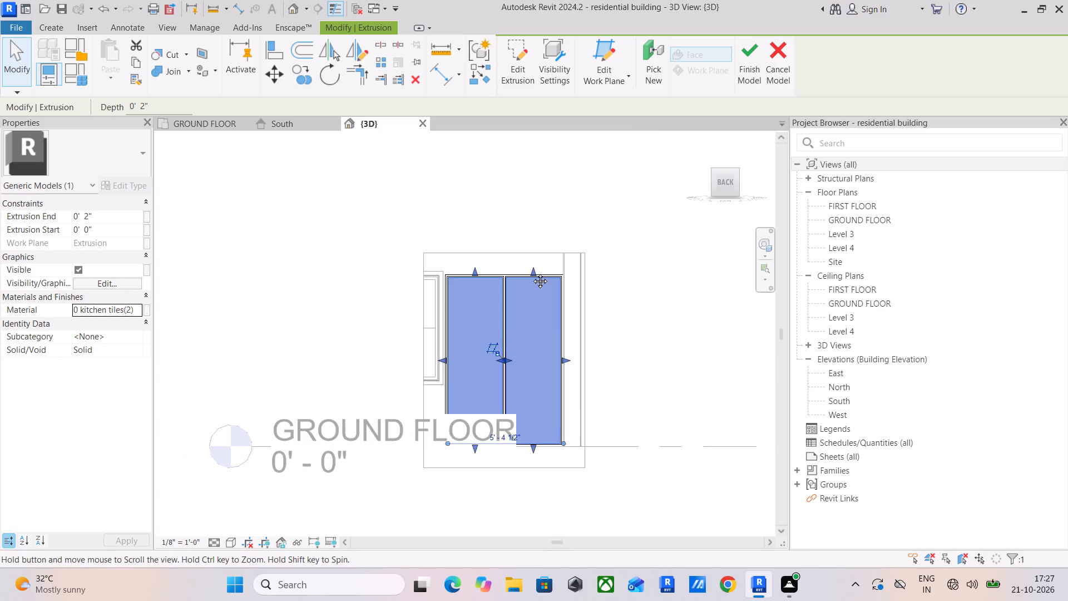
middle_click_drag(532, 273, 532, 272)
left_click(626, 289)
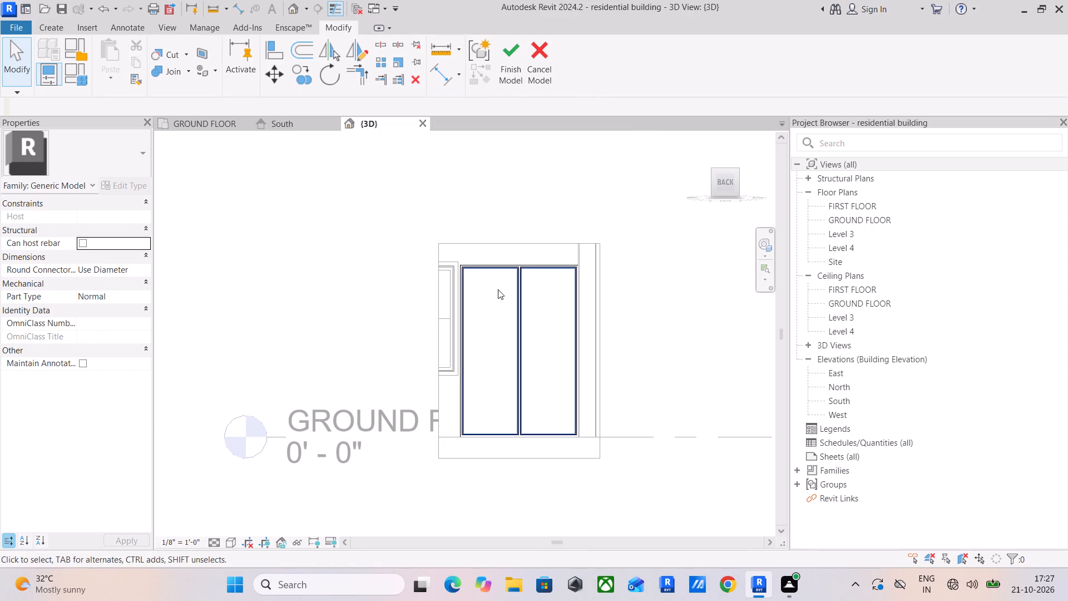
Start another extrusion and sketch a narrow vertical handle rectangle on the left door panel, 1" wide and 2' long.
left_click(55, 23)
left_click(120, 56)
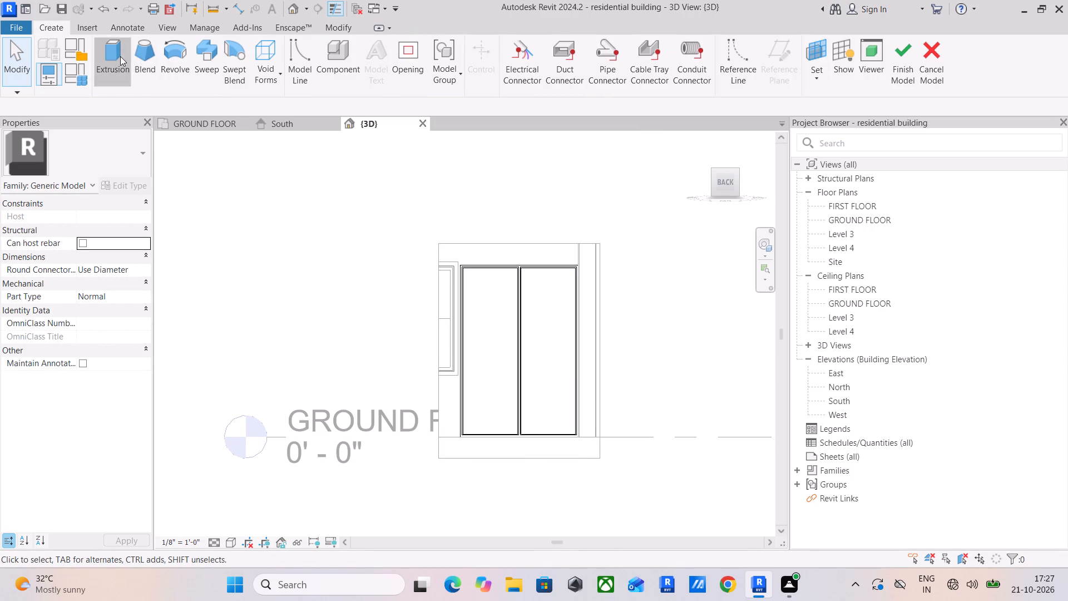
left_click(550, 45)
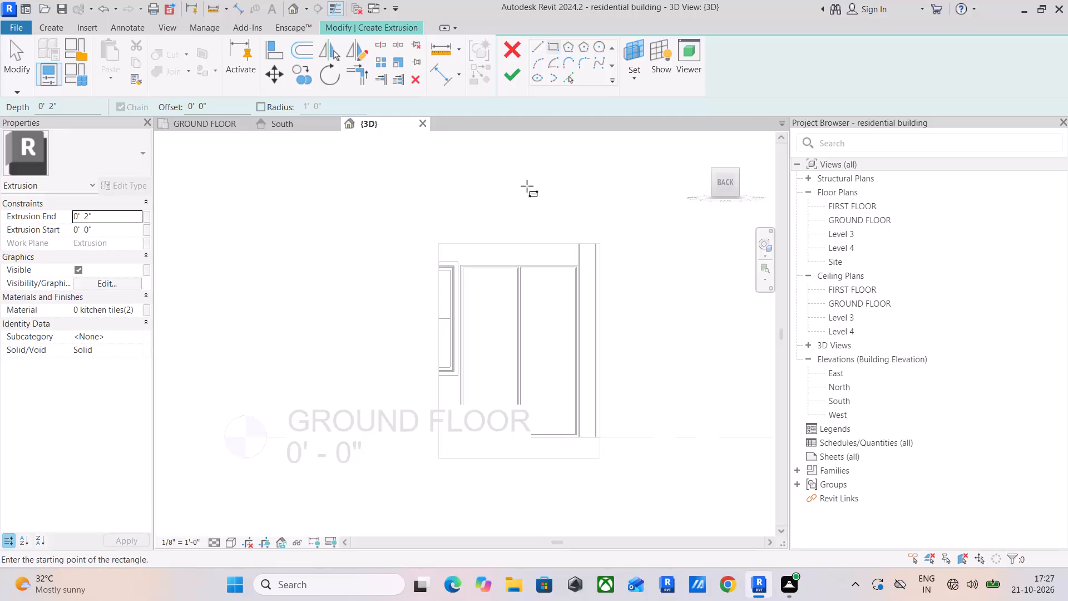
scroll(498, 345, "up", 4)
middle_click_drag(503, 347, 505, 306)
scroll(514, 294, "up", 4)
left_click(520, 284)
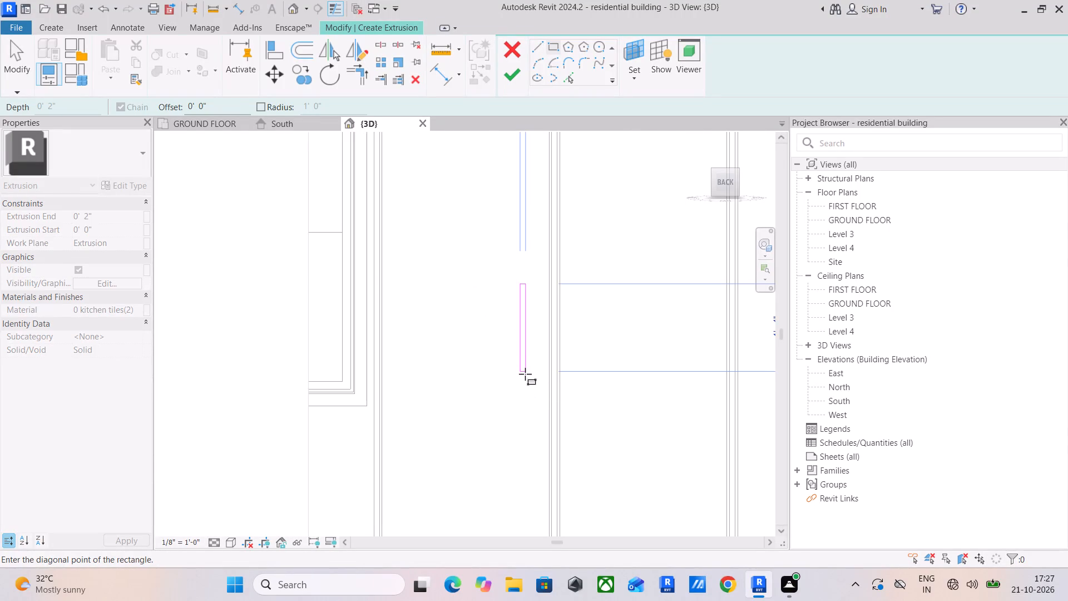
left_click(528, 386)
left_click(485, 340)
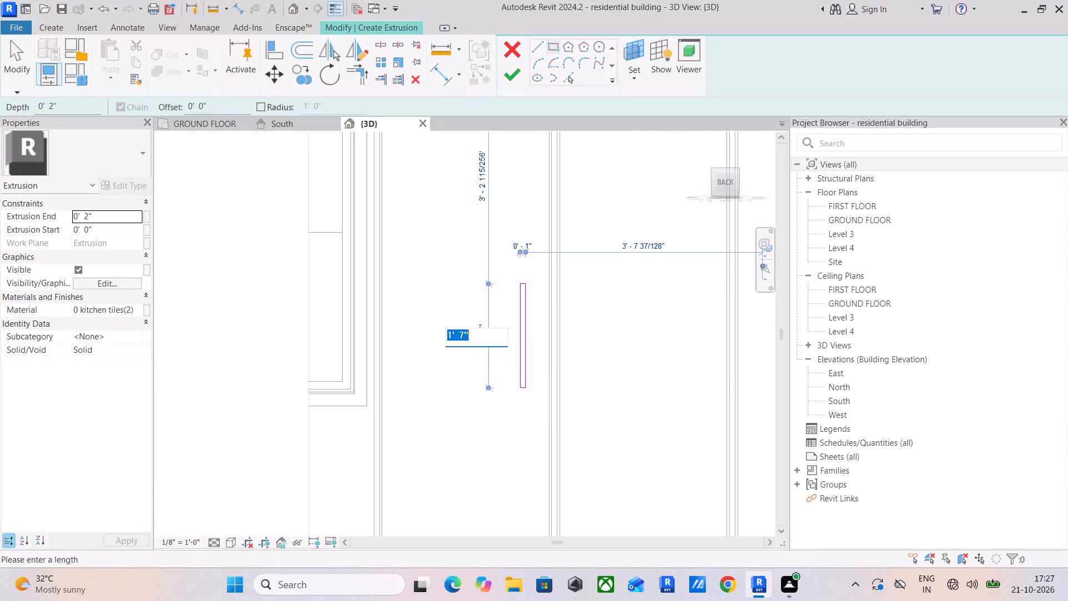
type("2'")
key("Return")
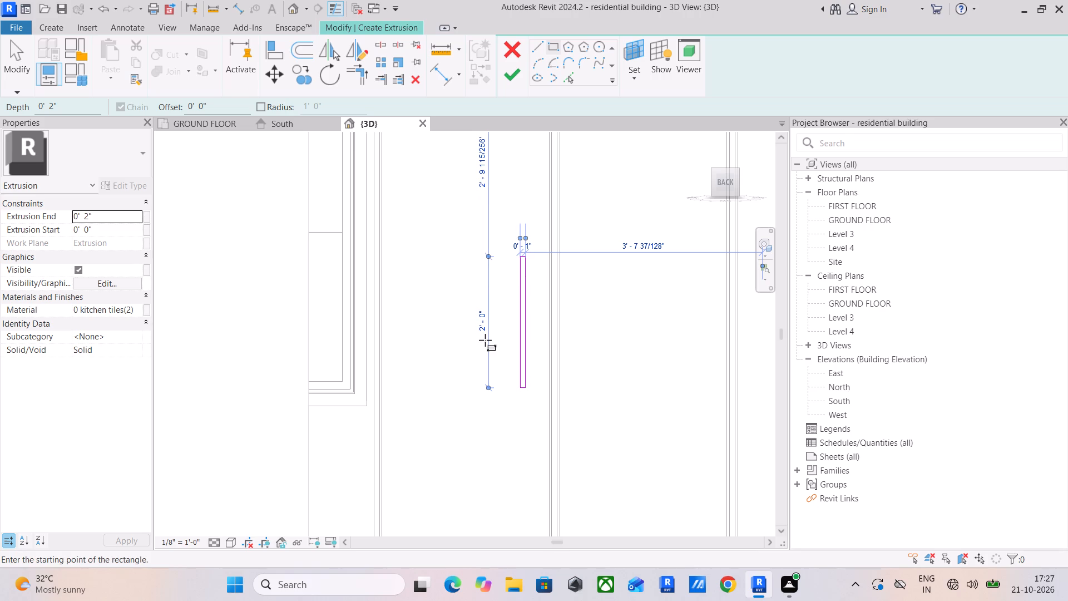
Move the whole handle rectangle by its long side's midpoint onto the left panel's inner vertical edge.
scroll(521, 248, "up", 2)
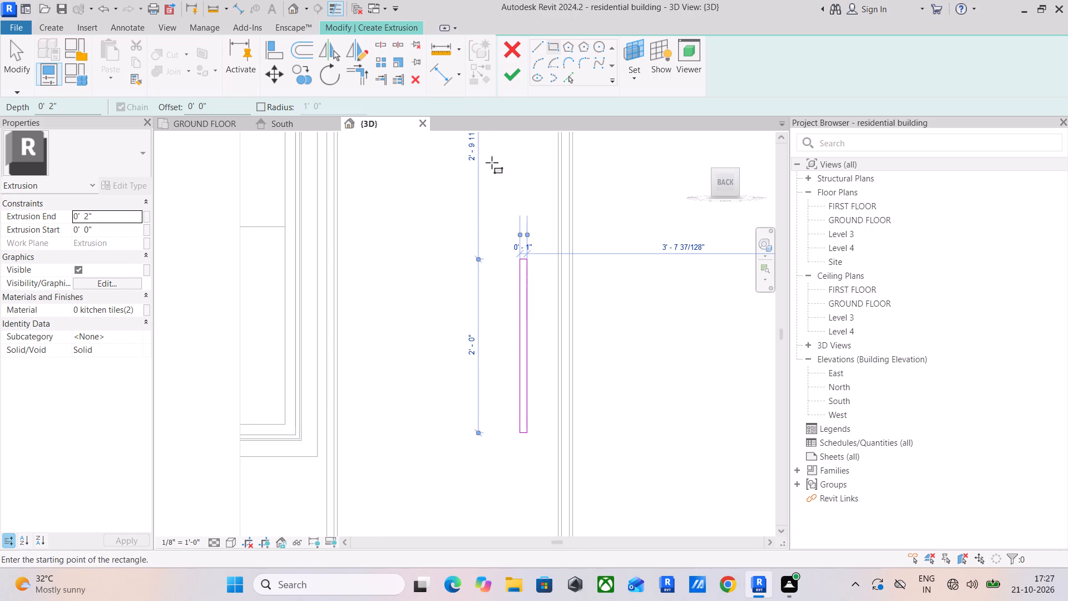
left_click(276, 70)
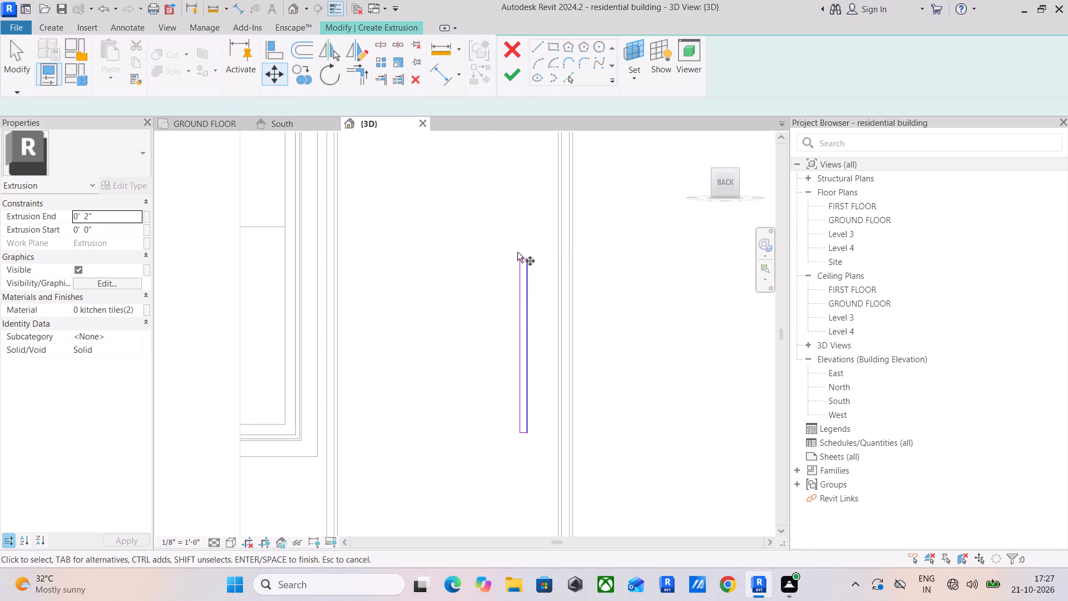
left_click_drag(468, 216, 551, 475)
left_click(276, 81)
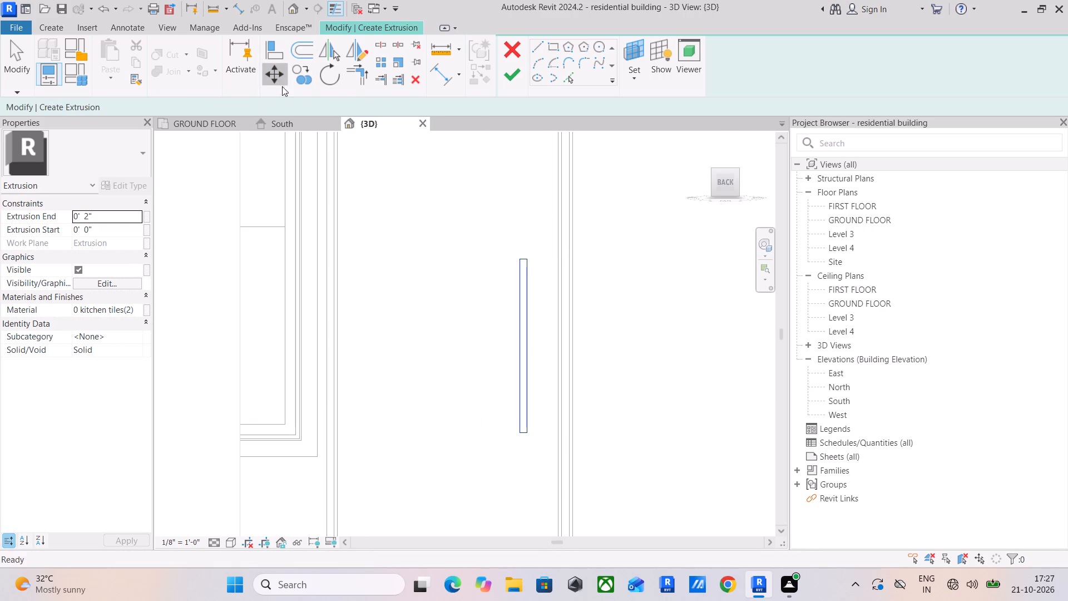
left_click(530, 346)
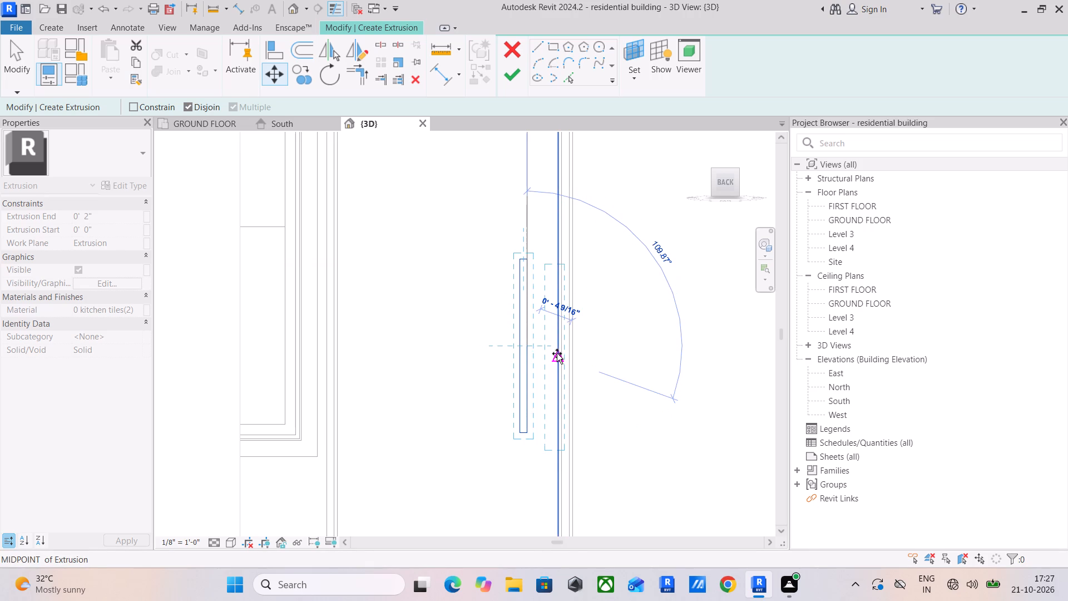
left_click(557, 355)
Move the handle rectangle horizontally back into the left door panel, leaving a gap from the inner edge.
left_click(271, 80)
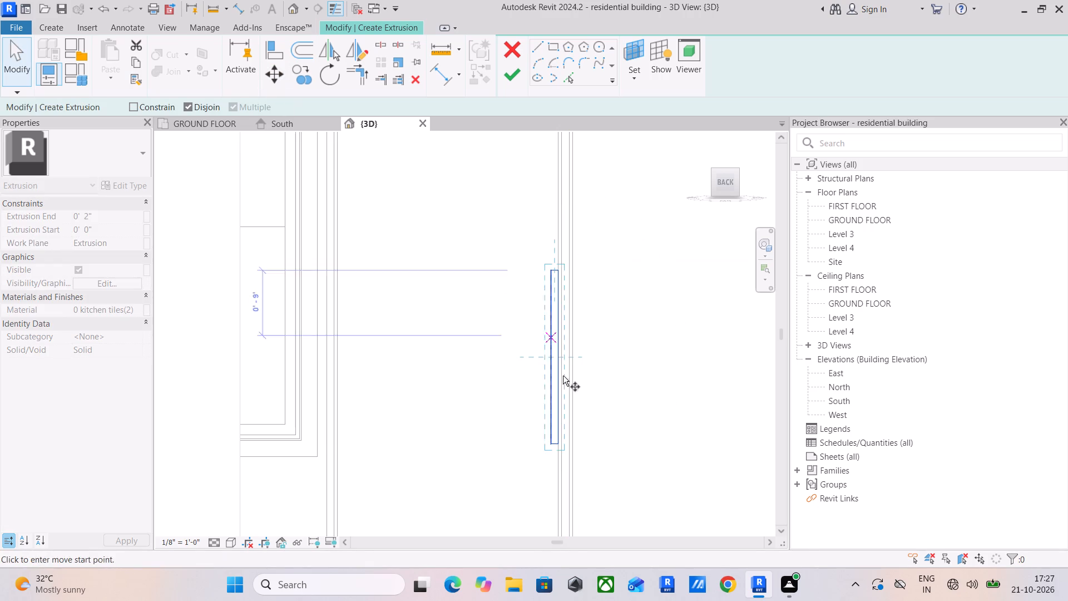
left_click(560, 357)
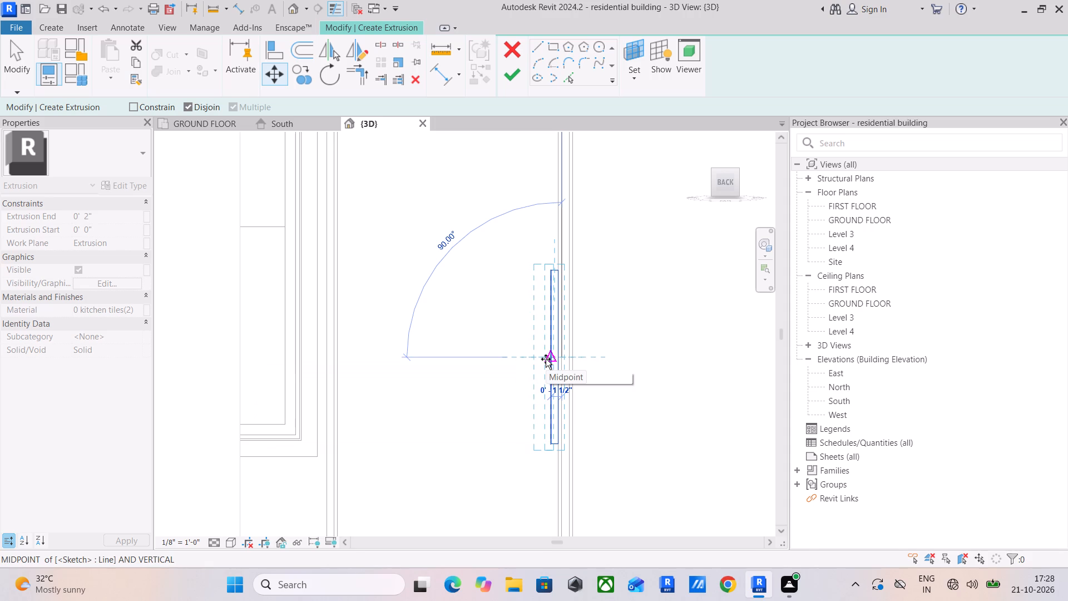
left_click(543, 361)
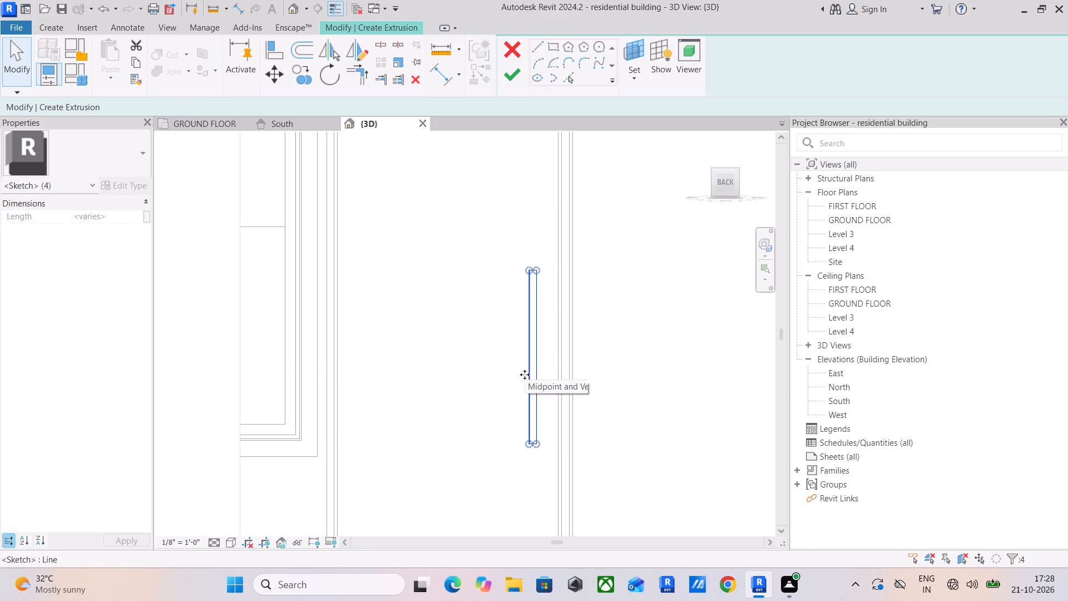
Mirror a copy of the handle rectangle onto the other door about a vertical axis midway between the panels, and finish the sketch.
scroll(525, 375, "down", 3)
middle_click_drag(525, 375, 481, 352)
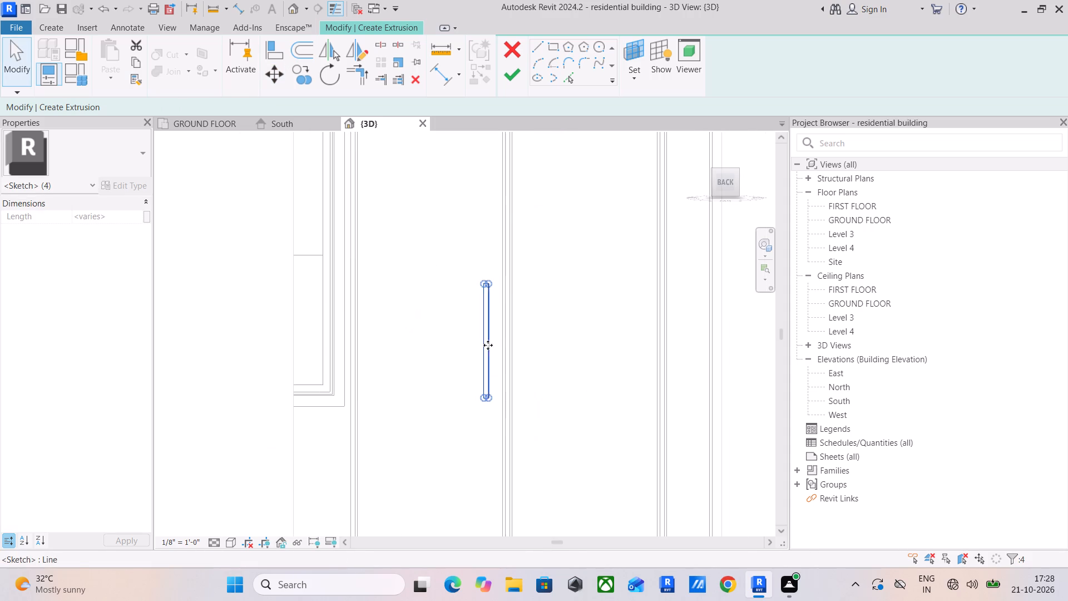
left_click(358, 48)
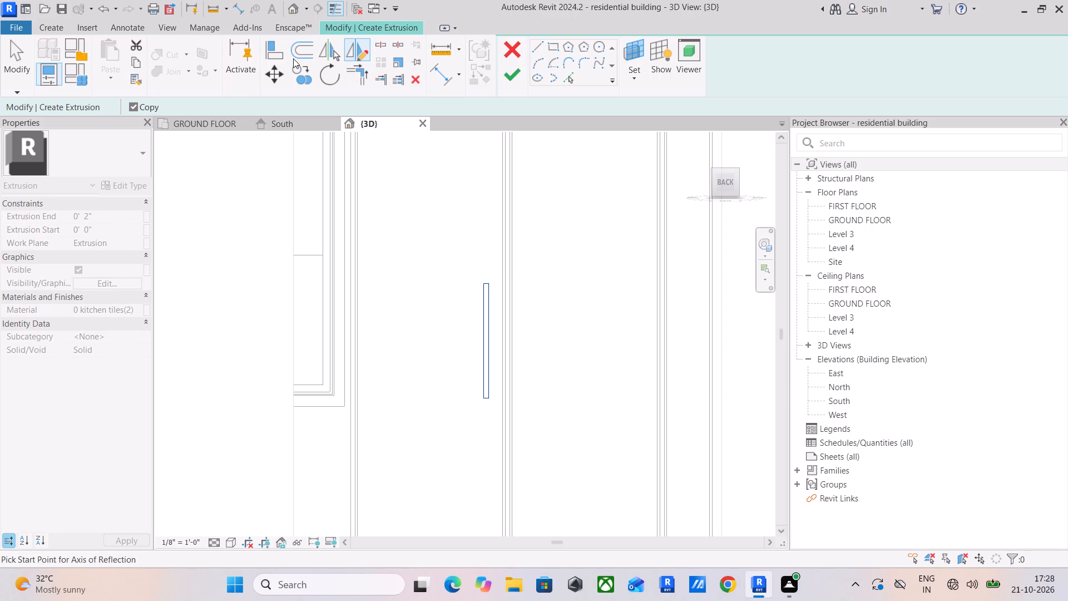
left_click(349, 53)
middle_click_drag(541, 196, 530, 339)
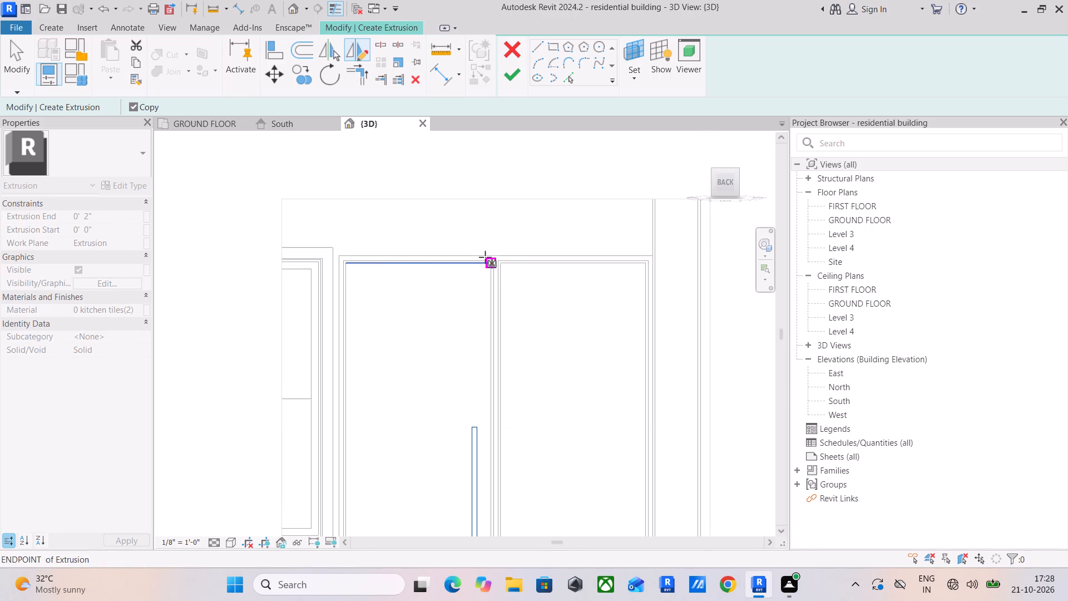
scroll(486, 256, "up", 5)
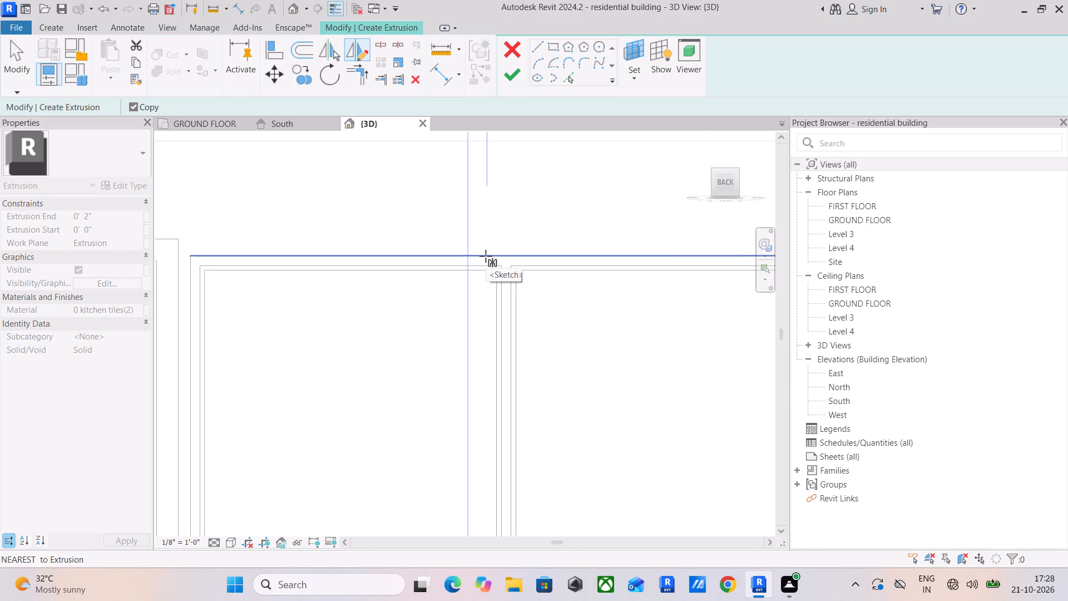
scroll(487, 253, "up", 5)
left_click(526, 278)
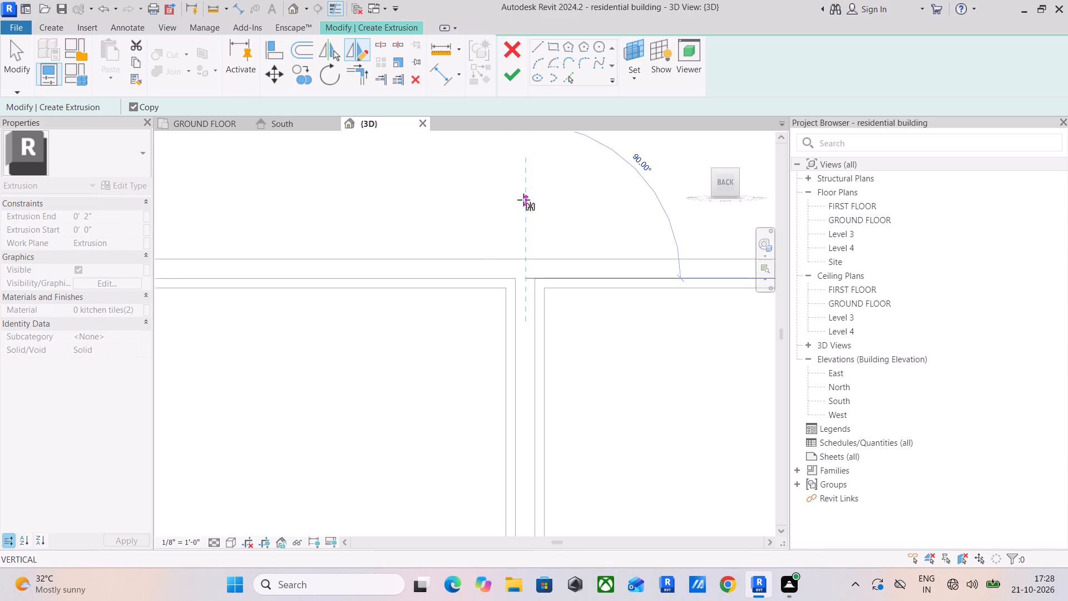
left_click(523, 200)
scroll(531, 218, "down", 12)
middle_click_drag(557, 256, 558, 204)
left_click(510, 71)
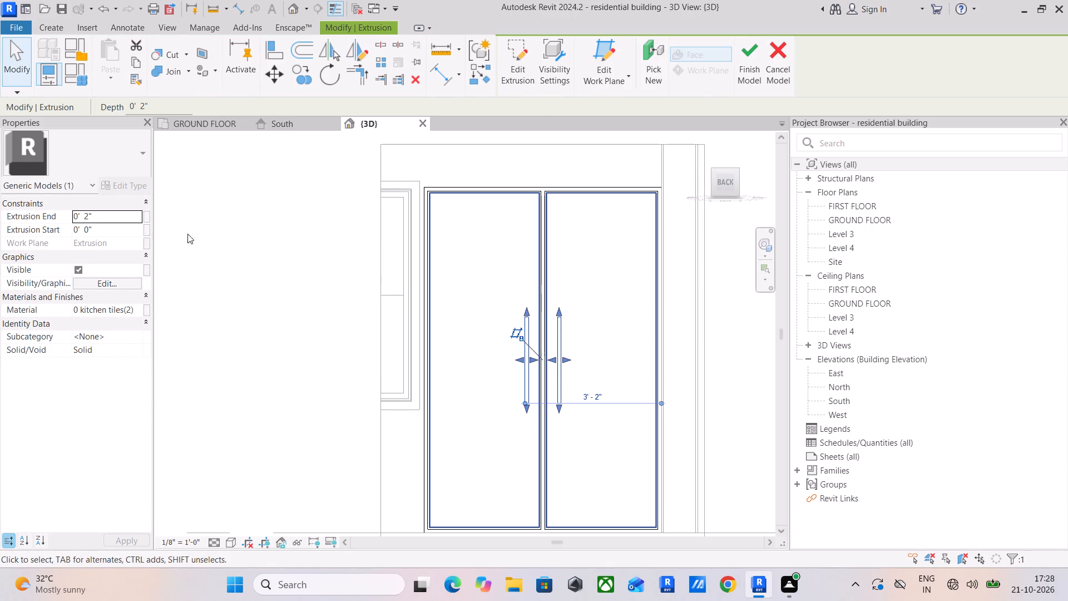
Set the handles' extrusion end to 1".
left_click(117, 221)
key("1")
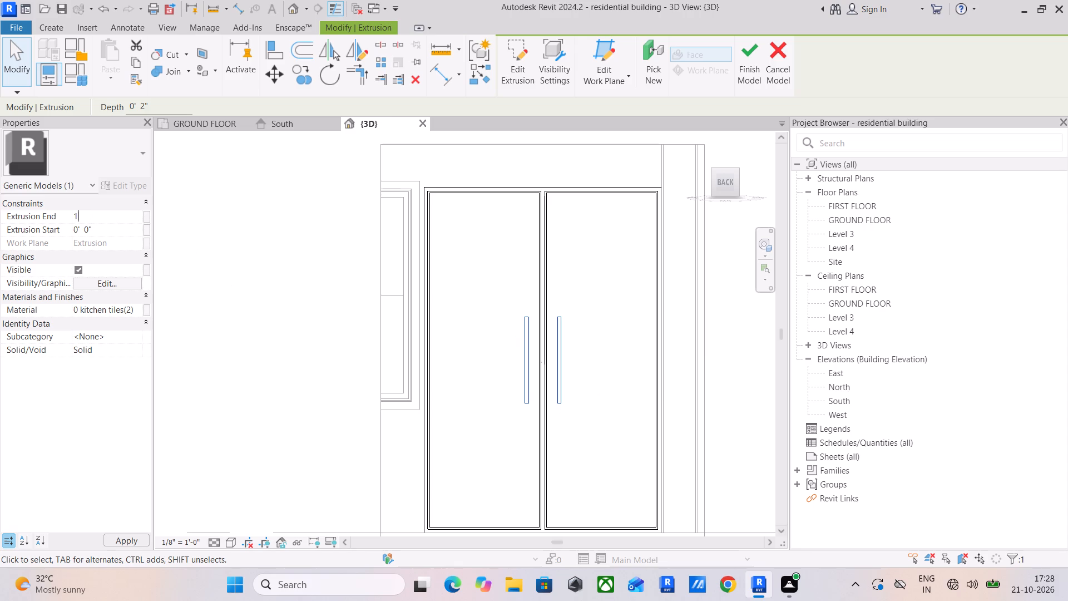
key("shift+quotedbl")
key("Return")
Assign the material 0 kitchen tiles(3) to the handle extrusion and deselect it.
scroll(115, 250, "down", 3)
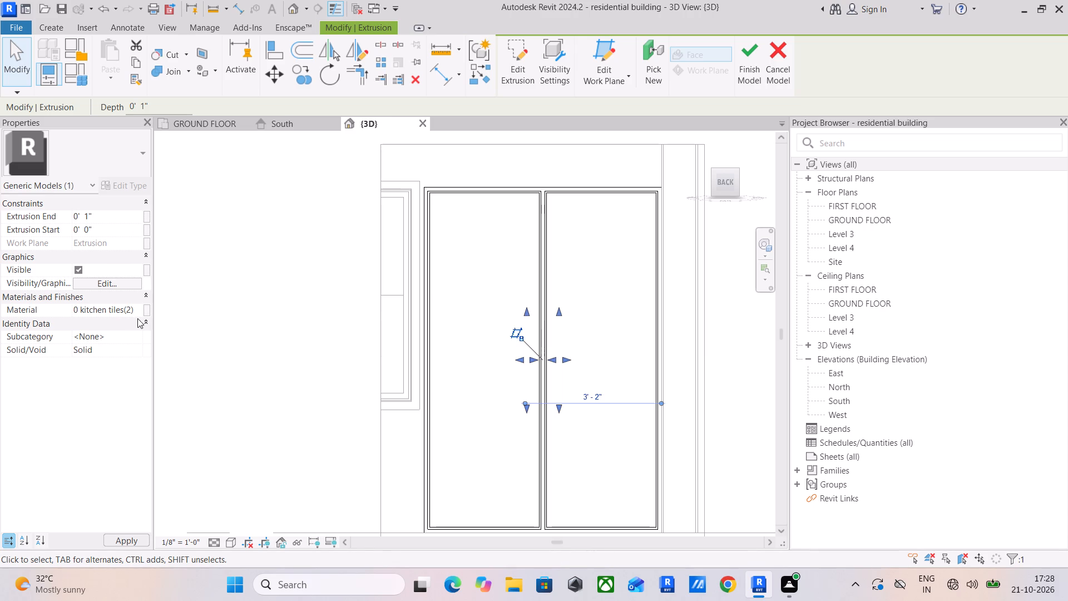
left_click(137, 311)
left_click(136, 299)
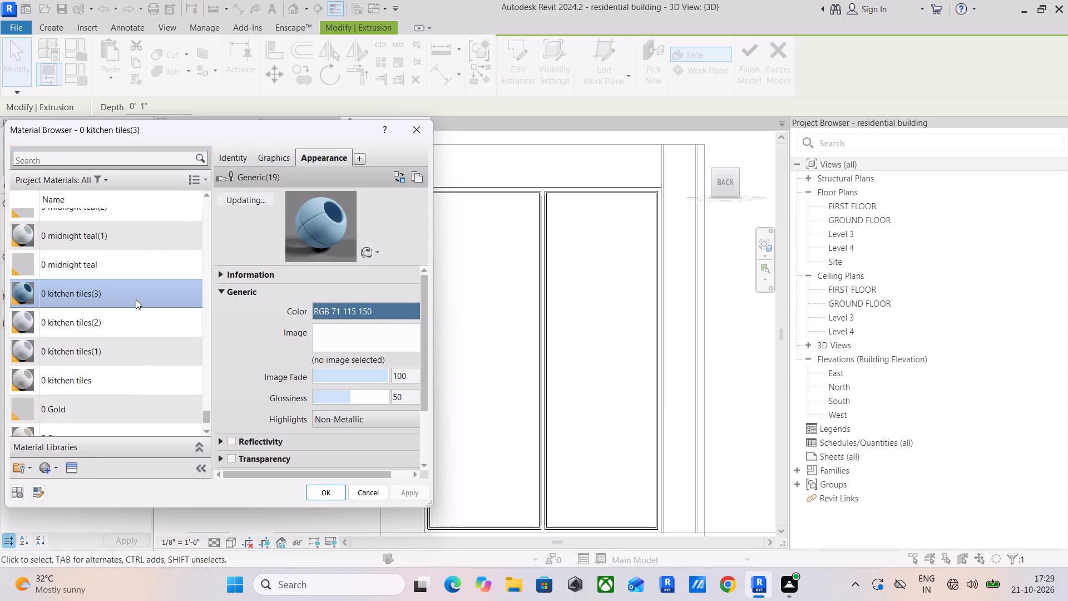
left_click(324, 490)
left_click(457, 389)
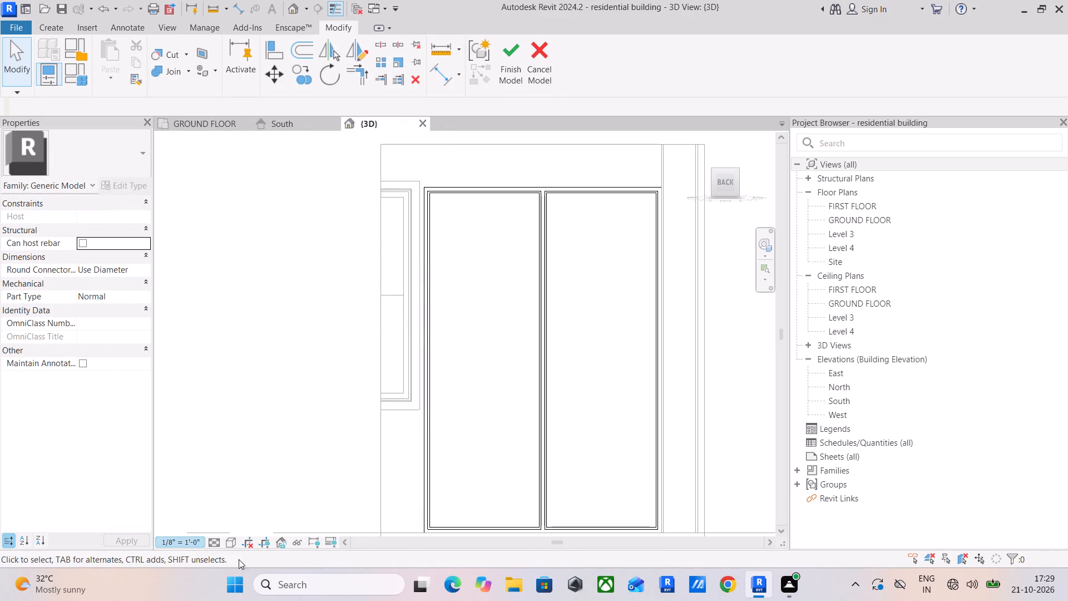
Show the view in Wireframe to reach the hidden handles, and set their extrusion end to 3".
left_click(235, 543)
left_click(250, 461)
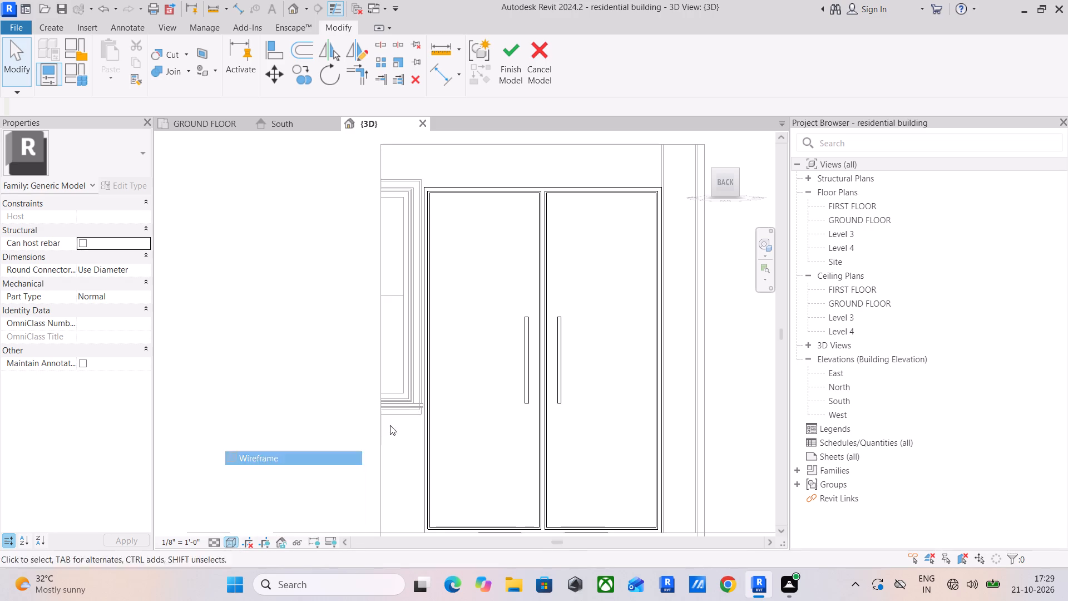
left_click(527, 374)
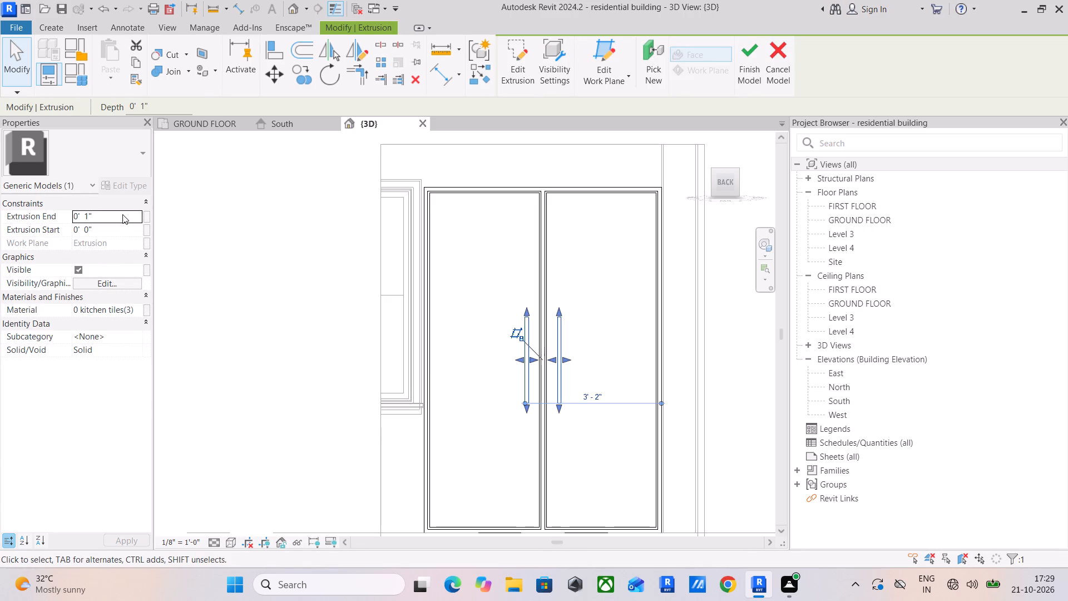
left_click(122, 214)
key("3")
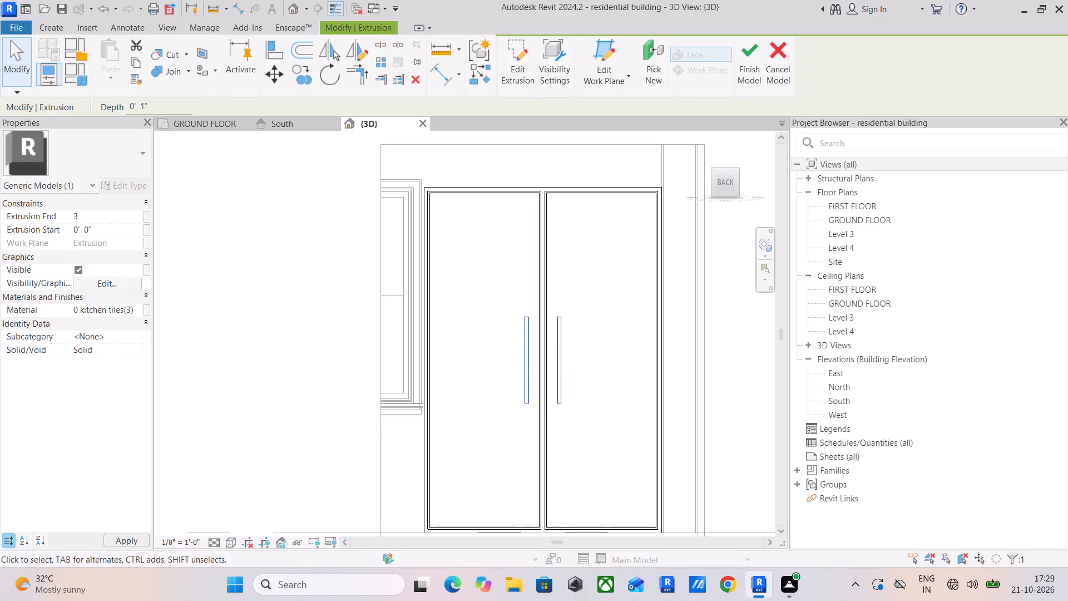
key("shift+quotedbl")
key("Return")
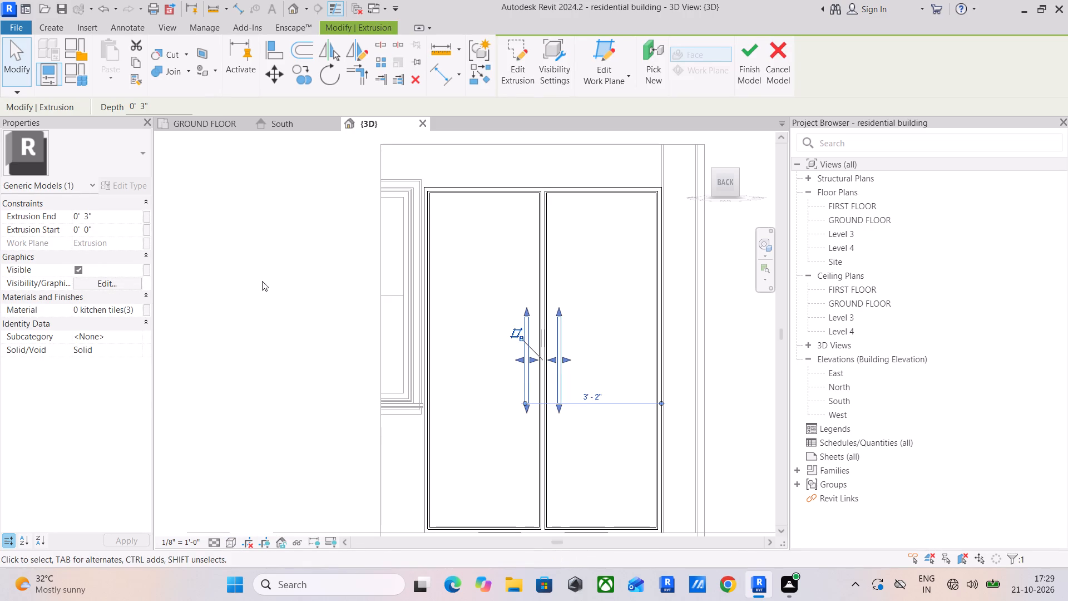
Change the 3D view's visual style to Realistic and deselect the handles.
left_click(227, 543)
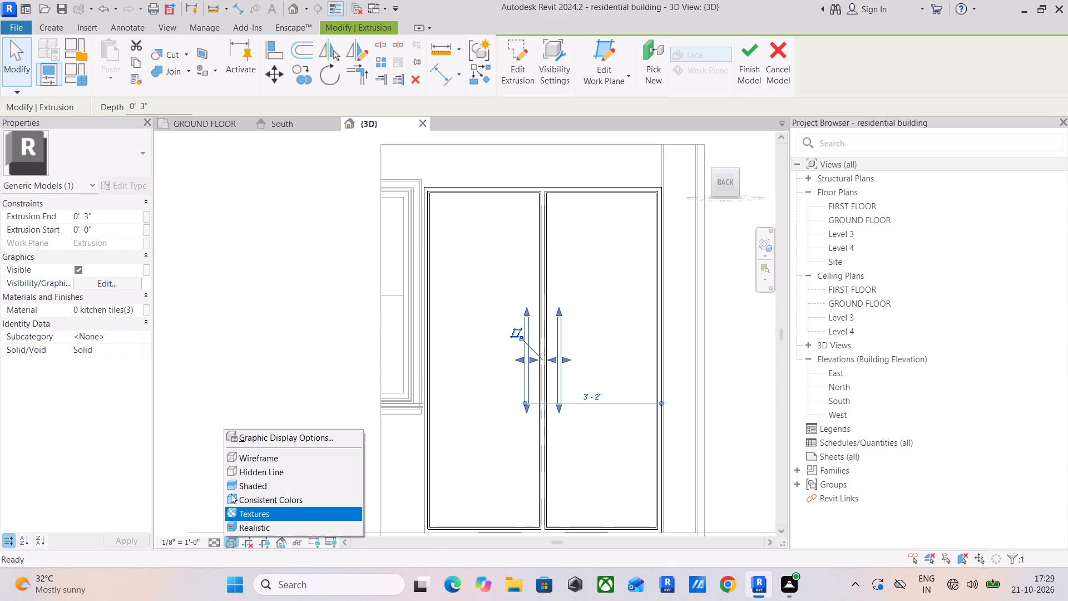
left_click(259, 530)
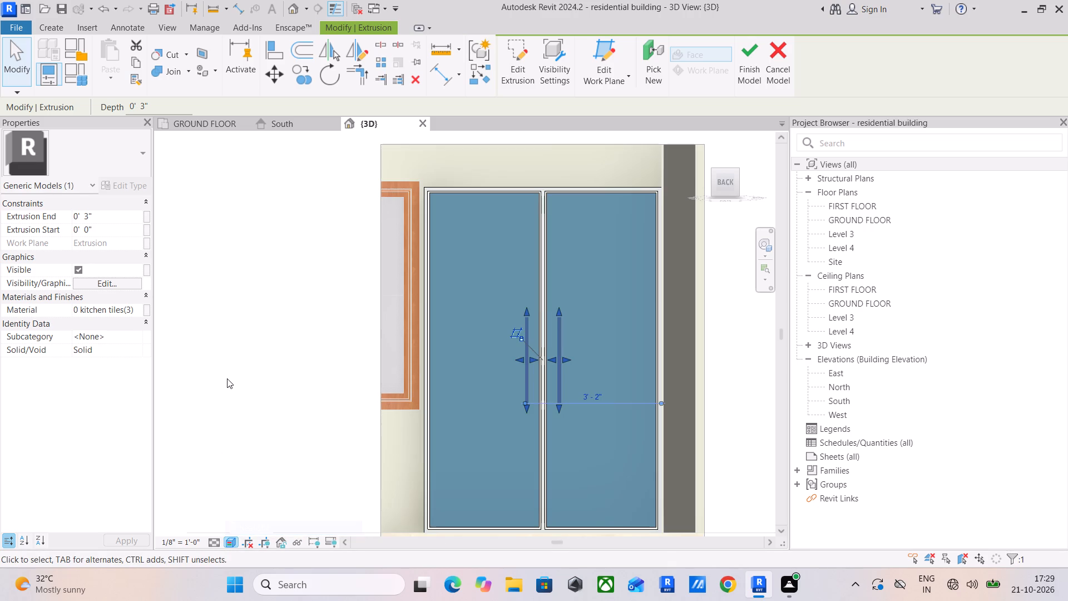
left_click(227, 378)
Paint the wardrobe's exposed side face and the narrow strip beside its front with 0 kitchen tiles(2), and finish the in-place model.
scroll(417, 386, "down", 4)
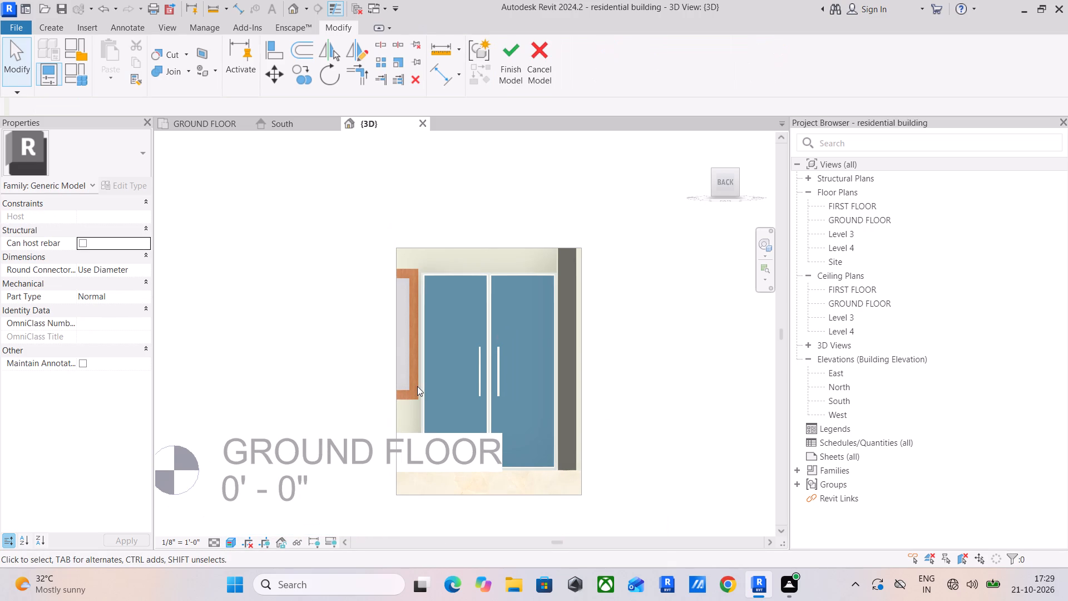
left_click_drag(729, 184, 759, 198)
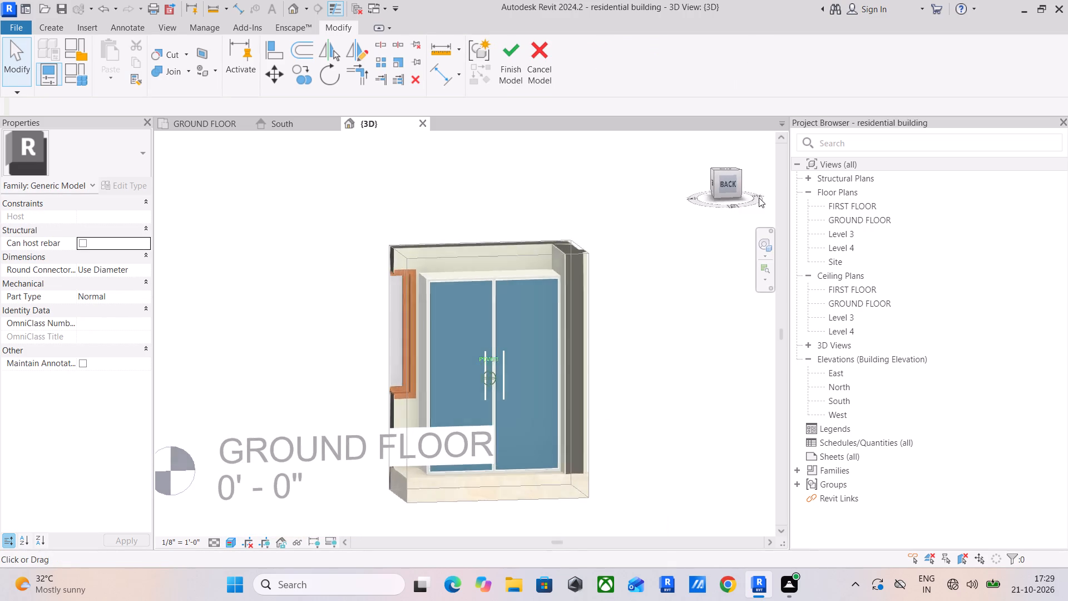
left_click_drag(759, 198, 176, 198)
scroll(382, 287, "up", 3)
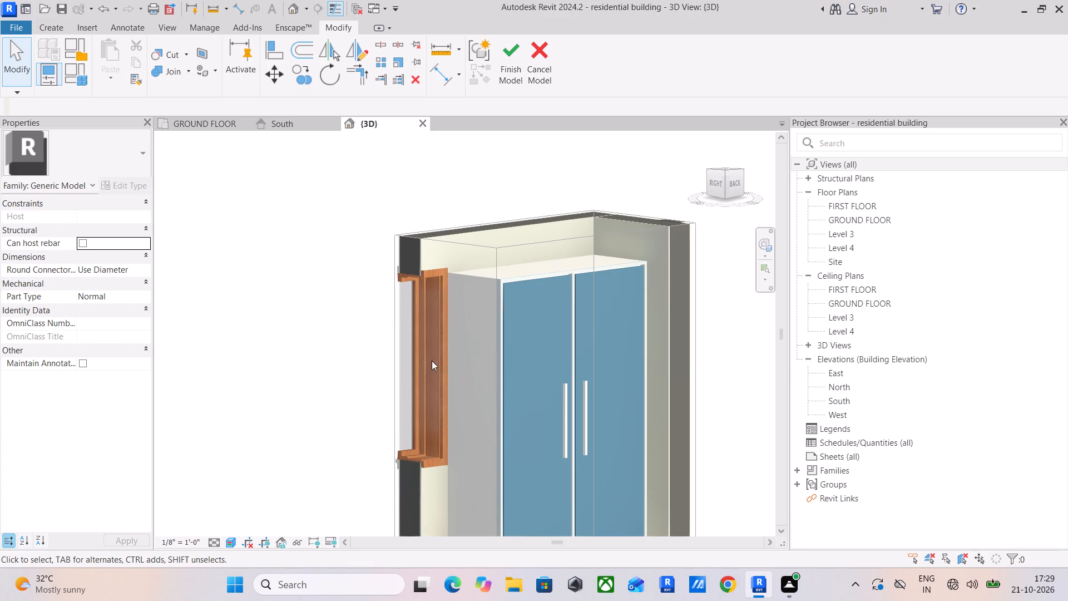
left_click(208, 70)
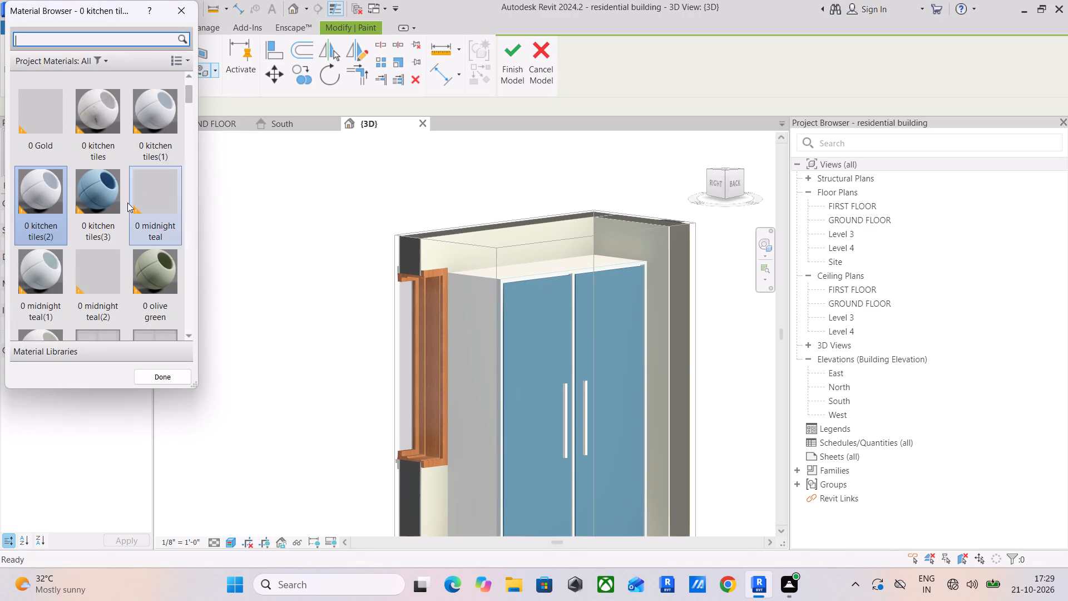
left_click(481, 376)
scroll(498, 325, "up", 11)
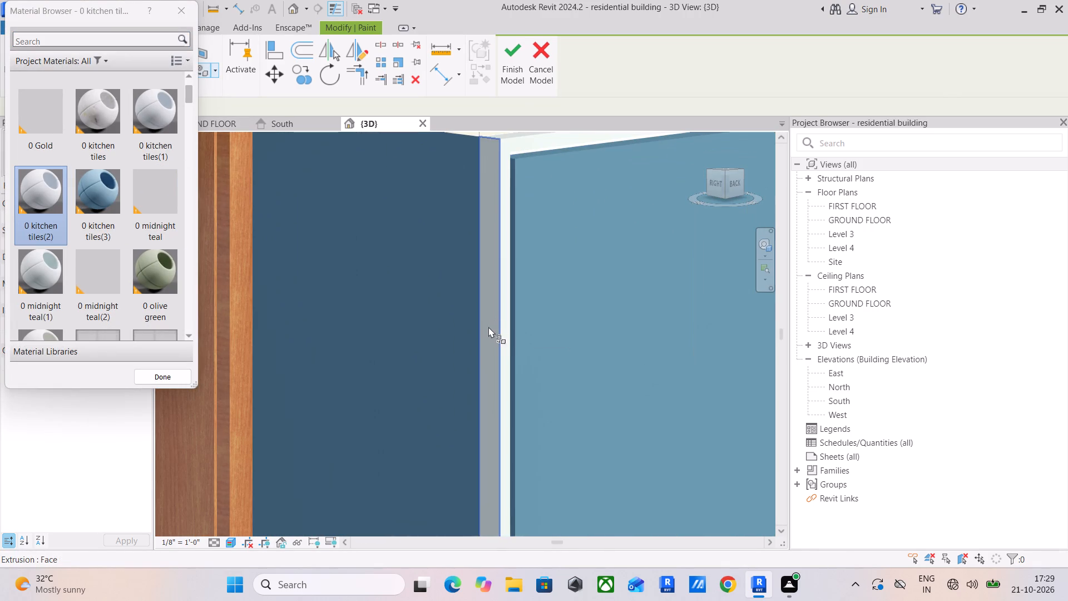
left_click(488, 327)
scroll(486, 386, "down", 10)
middle_click_drag(498, 393, 458, 337)
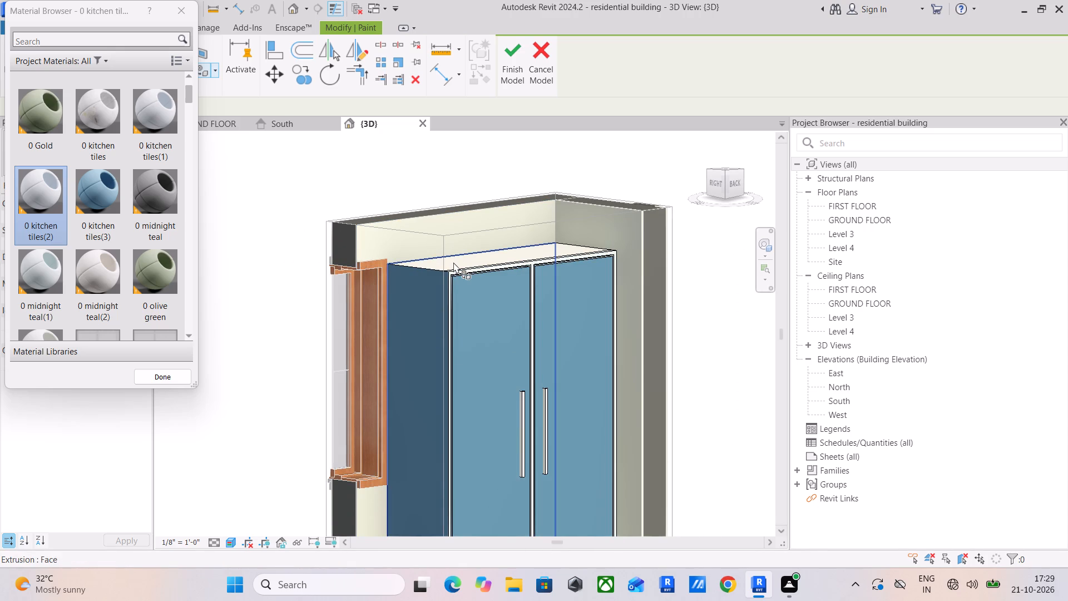
left_click(514, 55)
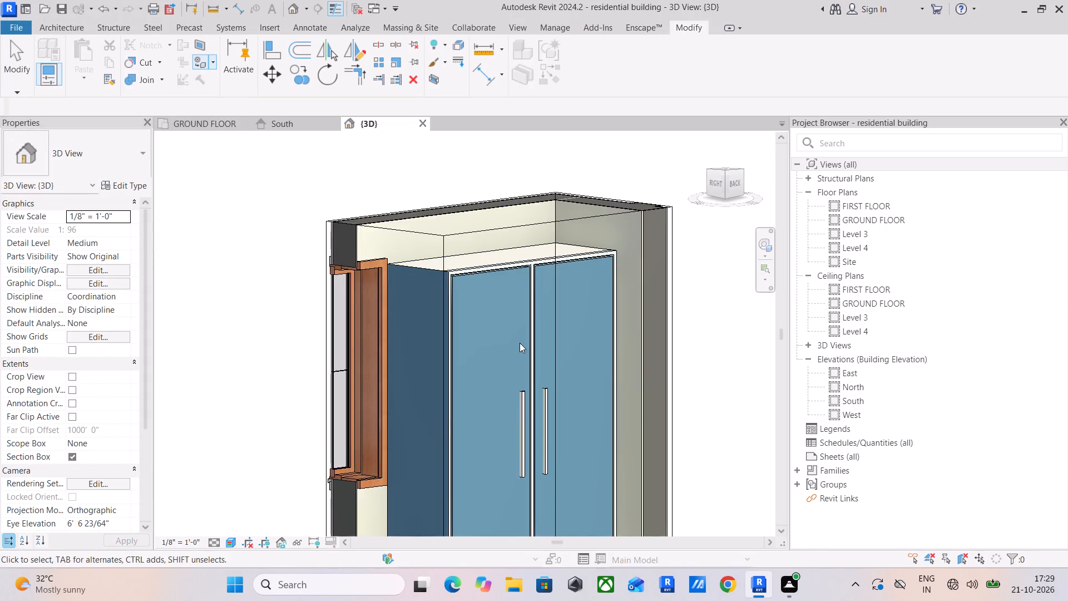
Turn off the 3D view's section box to show the whole building.
scroll(520, 343, "down", 5)
middle_click_drag(520, 343, 596, 297)
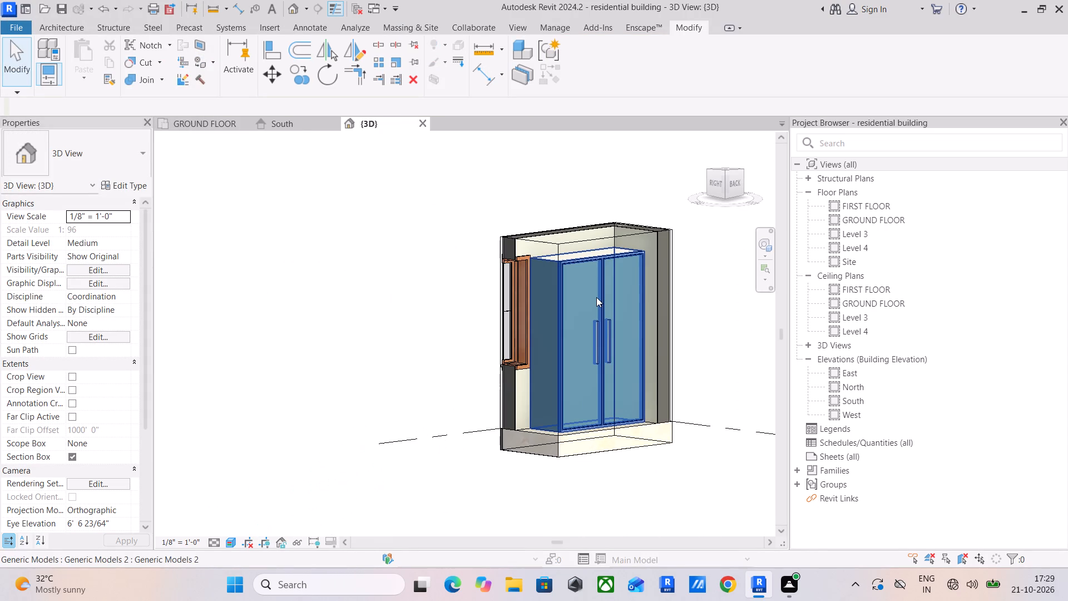
left_click(71, 457)
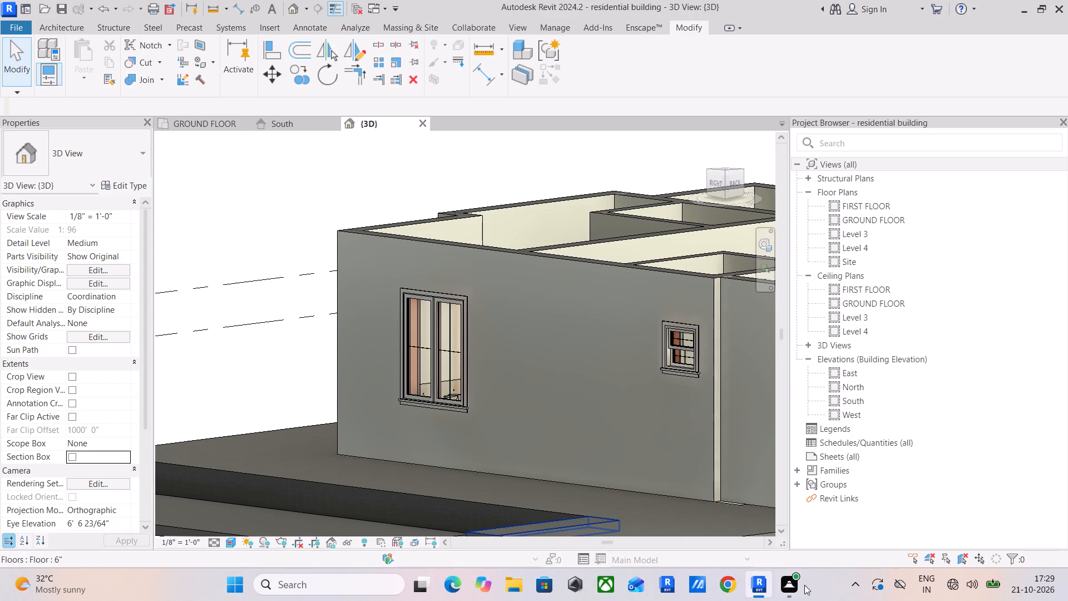
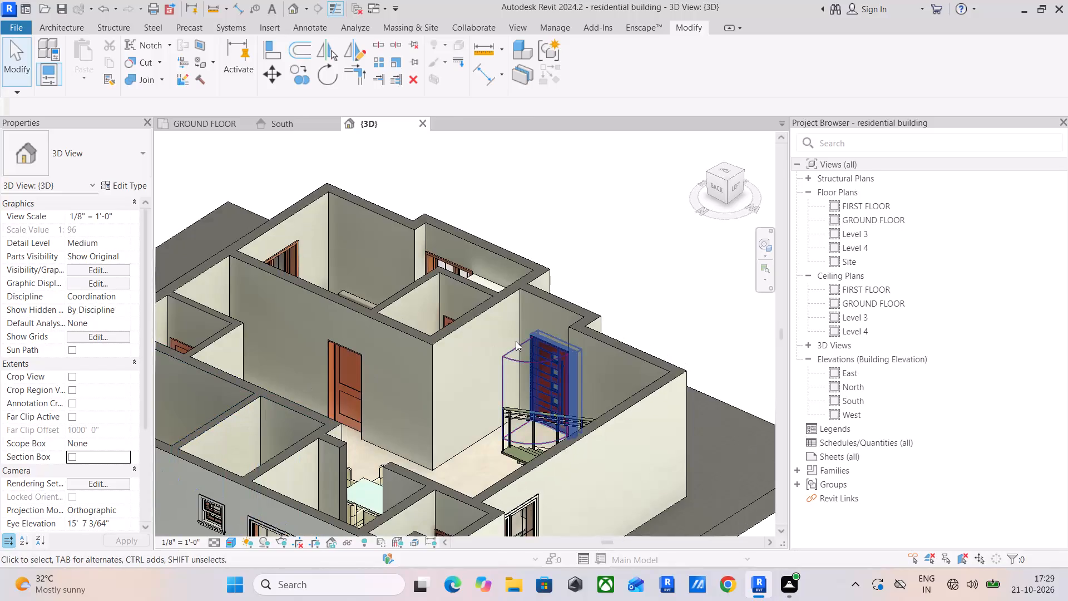
Look over the whole building from several sides and from above, including the bedrooms and the surrounding outer floor.
scroll(516, 341, "down", 3)
middle_click_drag(546, 346, 237, 351, "shift")
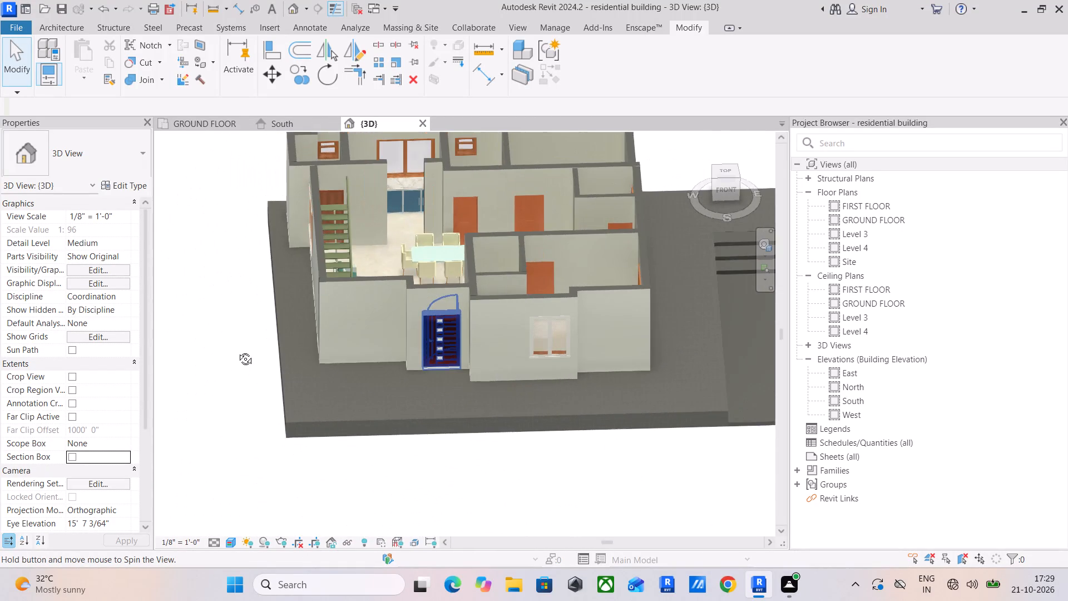
middle_click_drag(237, 351, 110, 373, "shift")
middle_click_drag(529, 279, 349, 353)
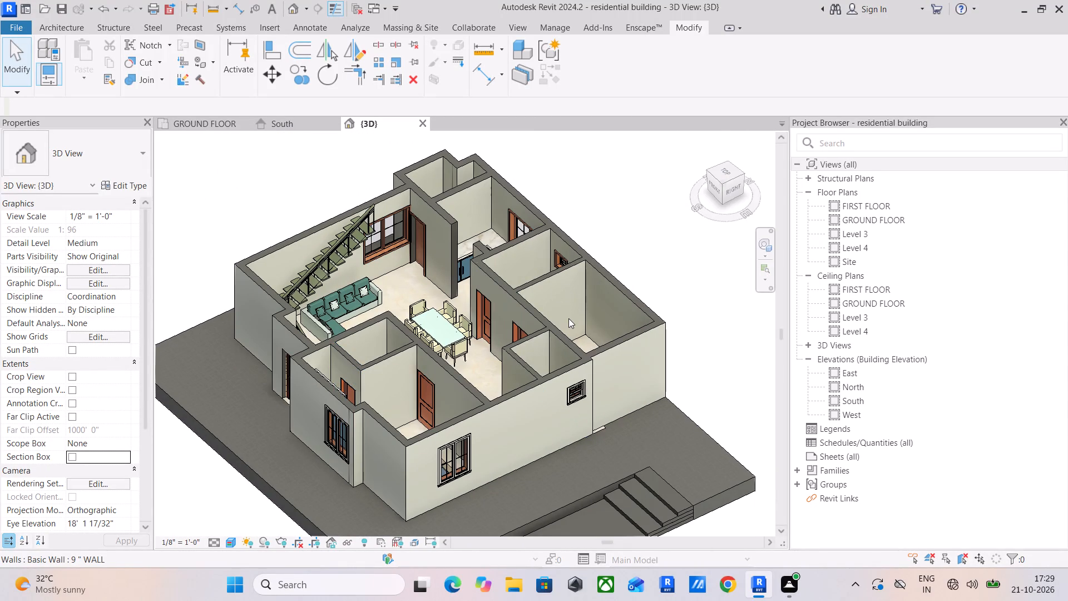
left_click(725, 173)
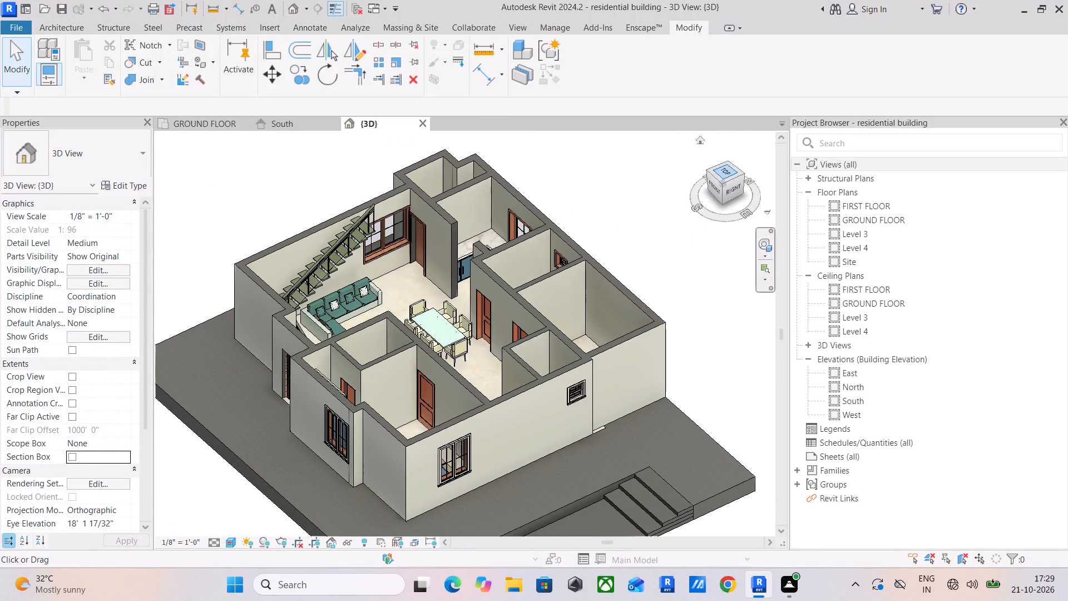
scroll(338, 372, "up", 4)
scroll(544, 330, "up", 4)
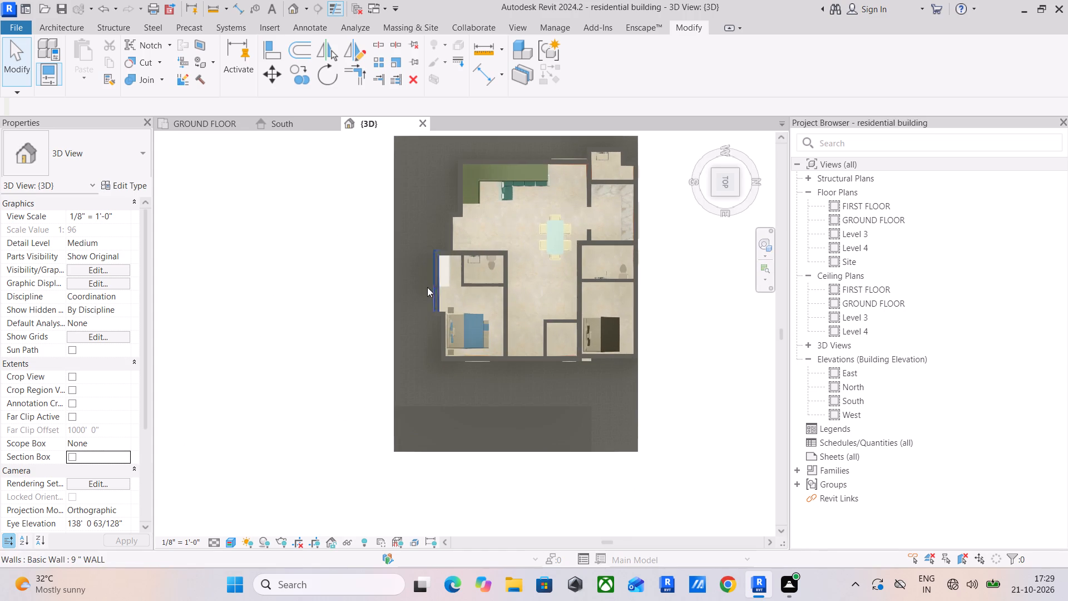
scroll(434, 383, "up", 3)
scroll(477, 416, "up", 4)
middle_click_drag(538, 438, 498, 383)
scroll(478, 451, "down", 3)
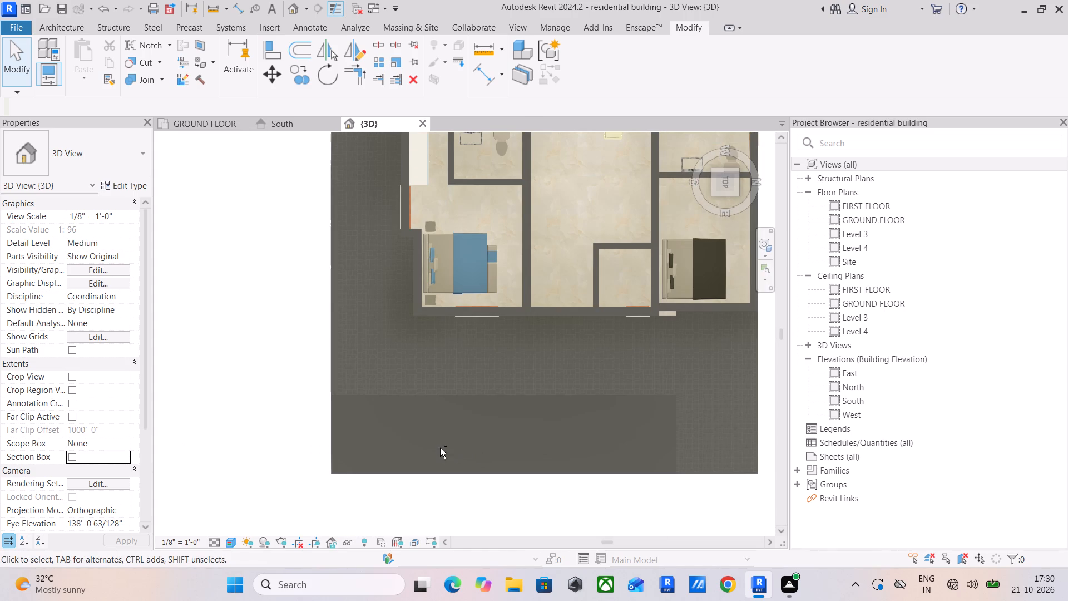
Open the material choice for the structure layer of the 6" floor type used by the low outer floor beside the raised platform.
middle_click_drag(440, 448, 562, 343, "shift")
middle_click_drag(556, 371, 277, 251)
scroll(427, 362, "up", 3)
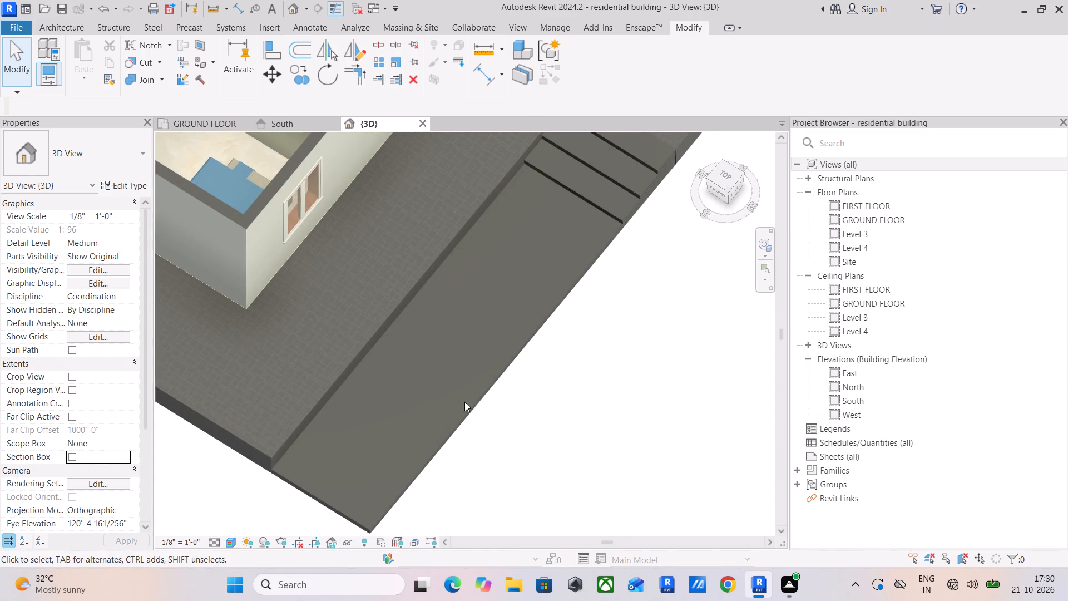
middle_click_drag(464, 402, 426, 348)
middle_click_drag(378, 400, 380, 305, "shift")
scroll(303, 250, "up", 2)
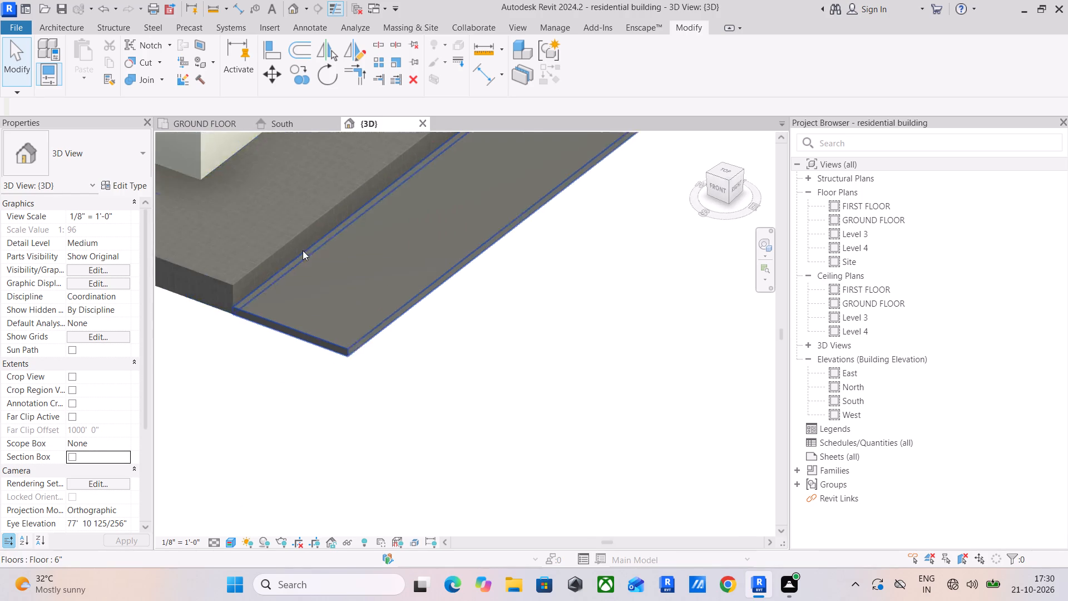
scroll(303, 250, "up", 2)
left_click(323, 382)
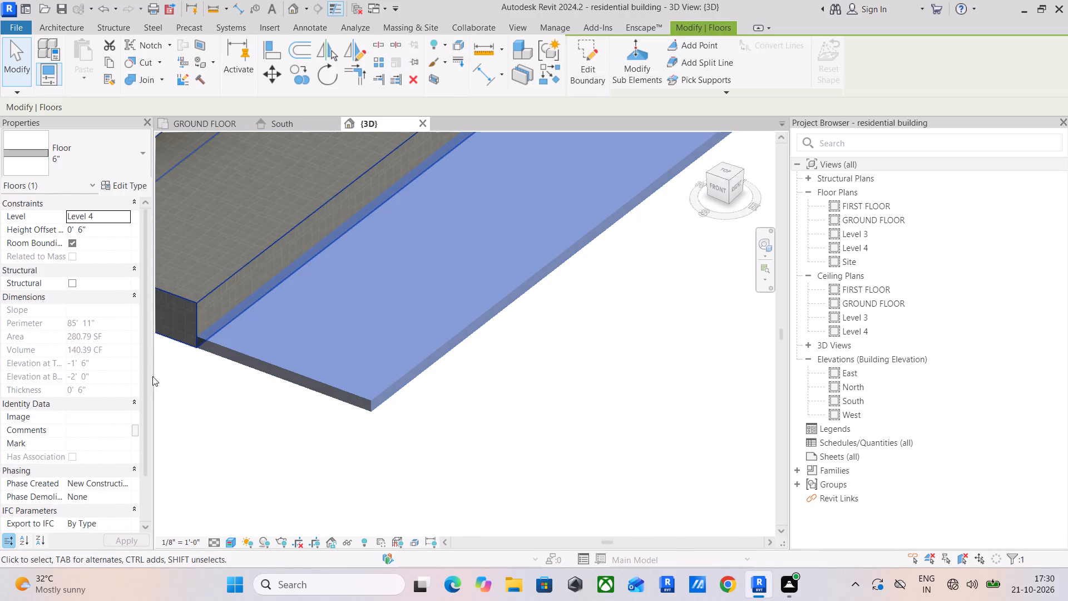
left_click(139, 180)
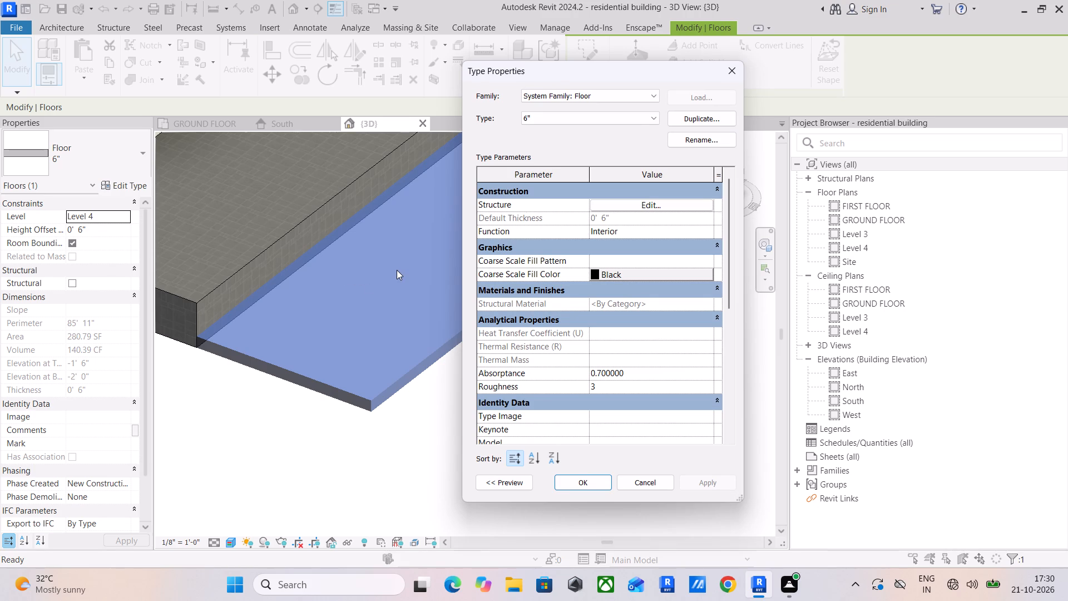
left_click(681, 203)
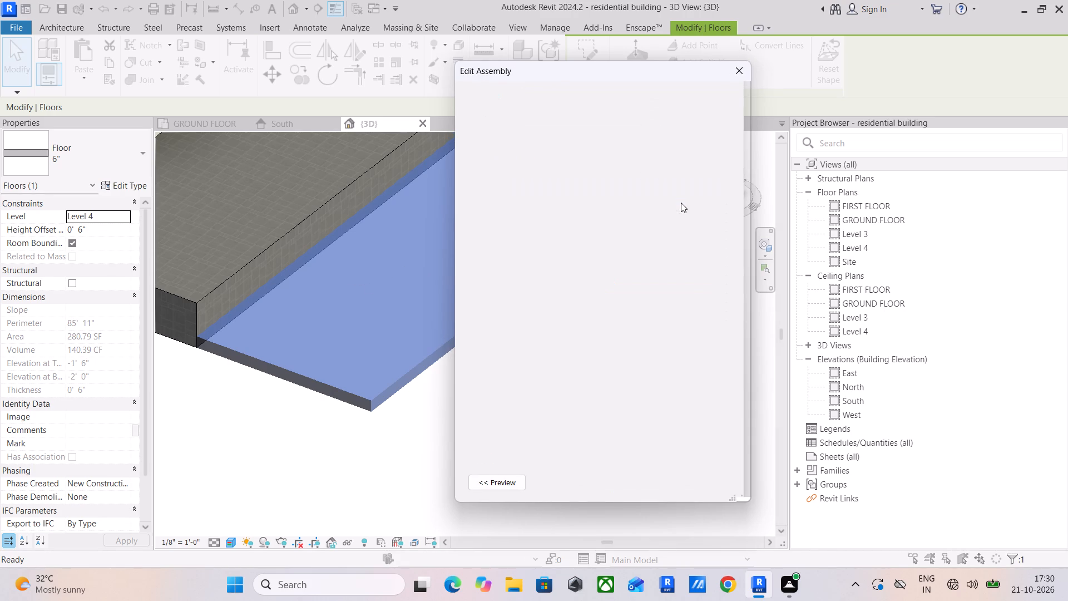
left_click(573, 214)
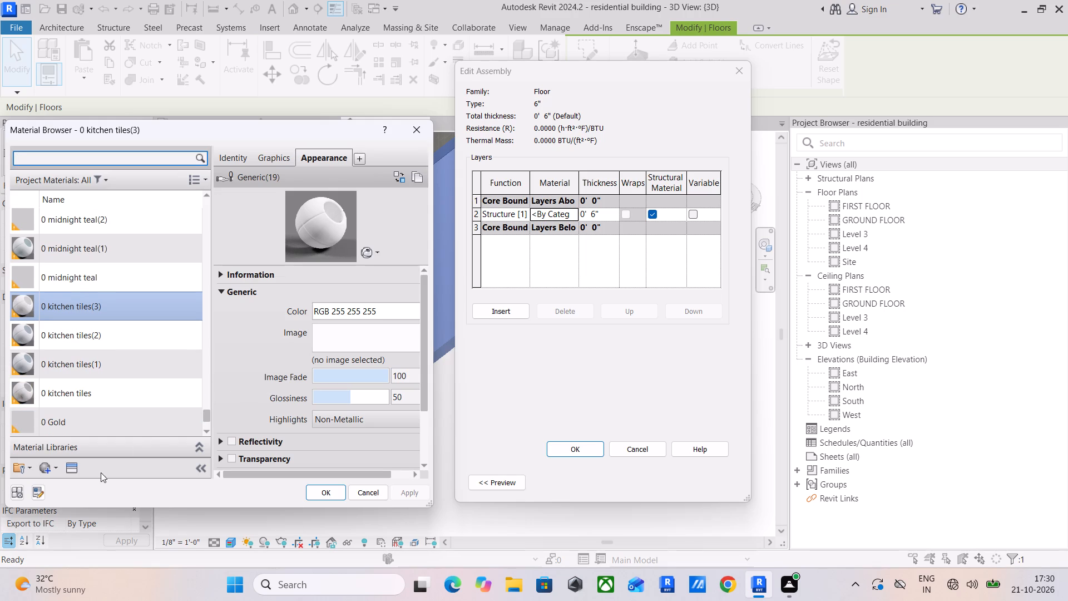
Duplicate the 0 kitchen tiles(3) material with its assets and name the copy 0 floor outer.
left_click(41, 464)
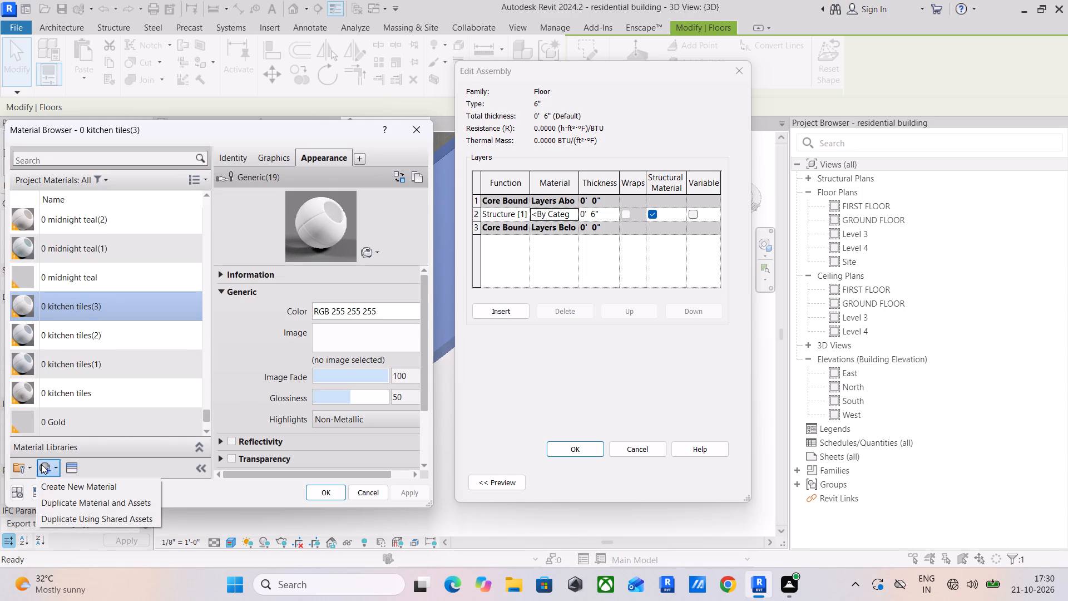
left_click(76, 496)
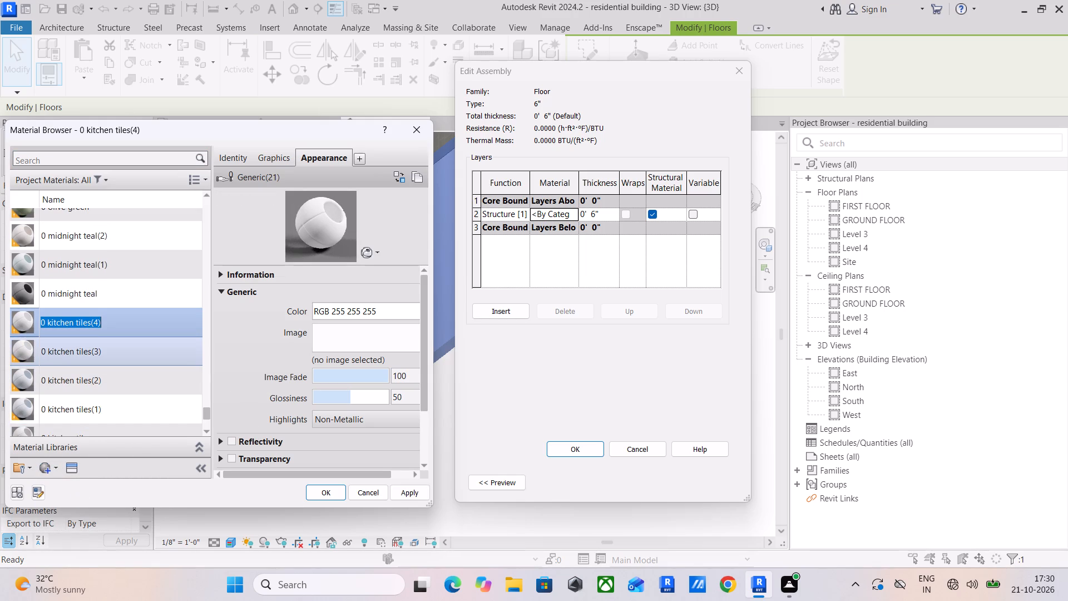
right_click(128, 314)
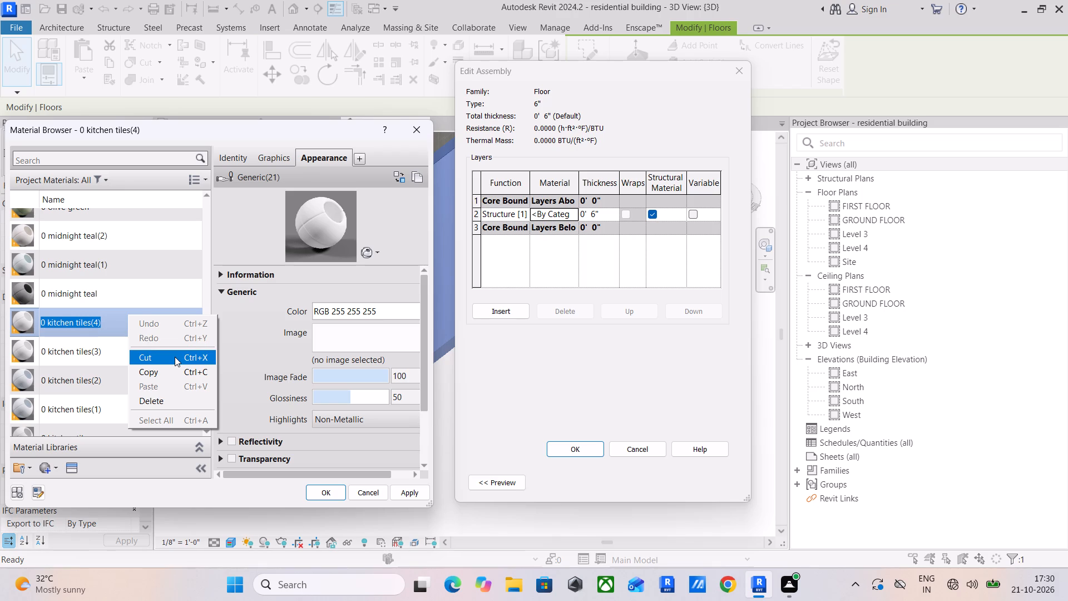
left_click(123, 322)
left_click_drag(123, 322, 56, 318)
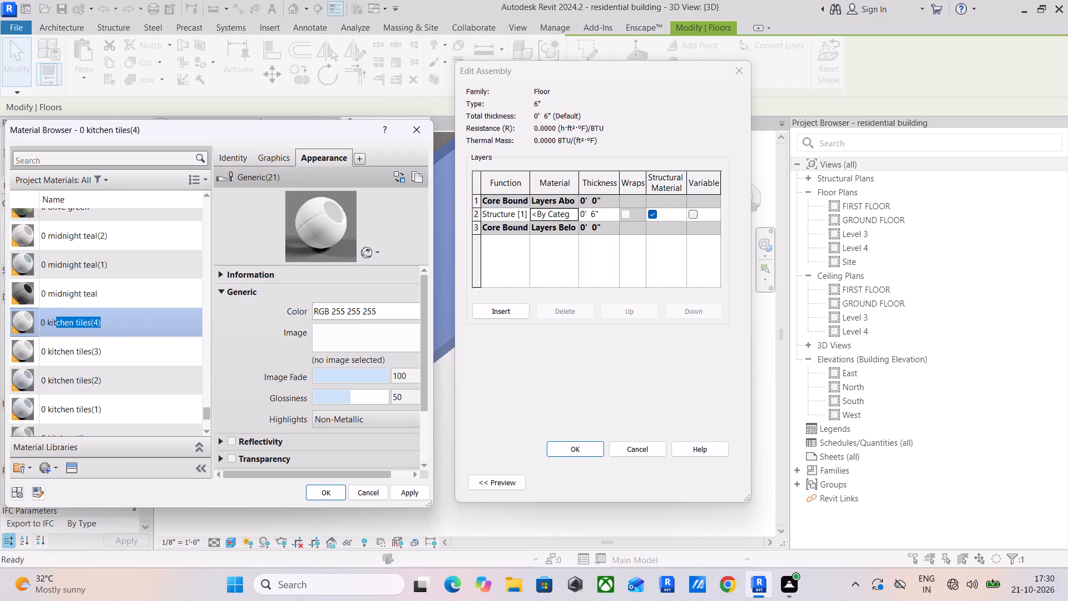
left_click_drag(56, 318, 1, 318)
type("0")
key("space")
type("floor outer")
key("Return")
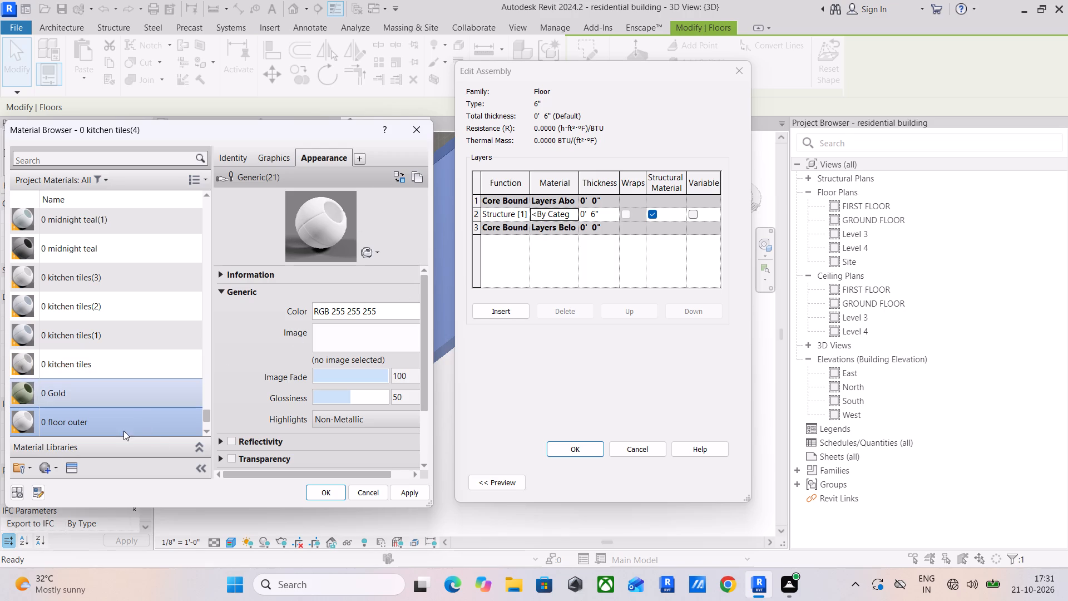
Set the appearance image of the 0 floor outer material to foot path.jpg from the D: drive.
left_click(384, 340)
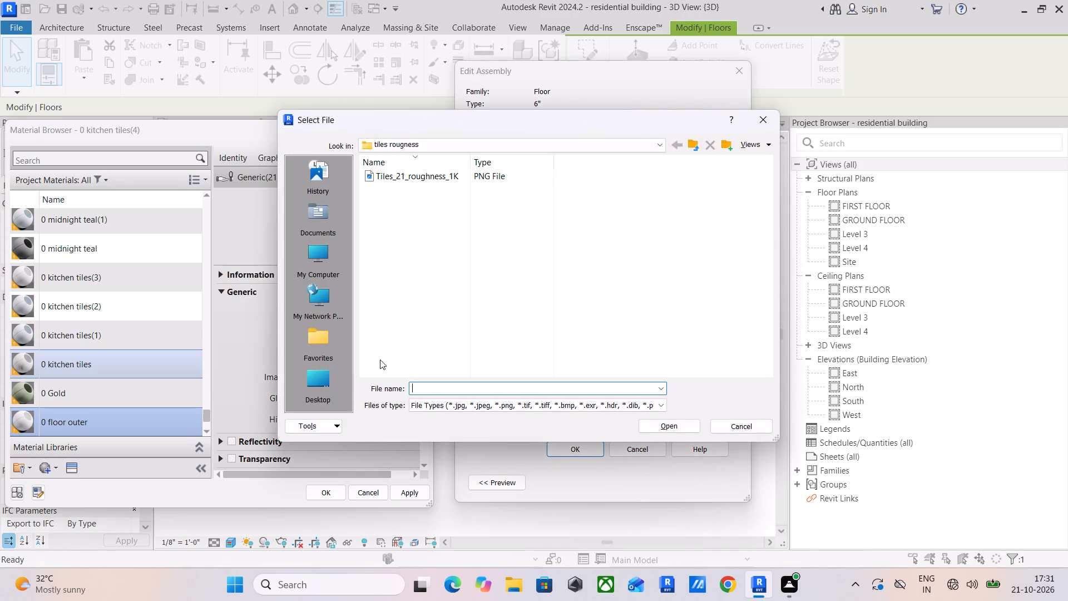
double_click(690, 145)
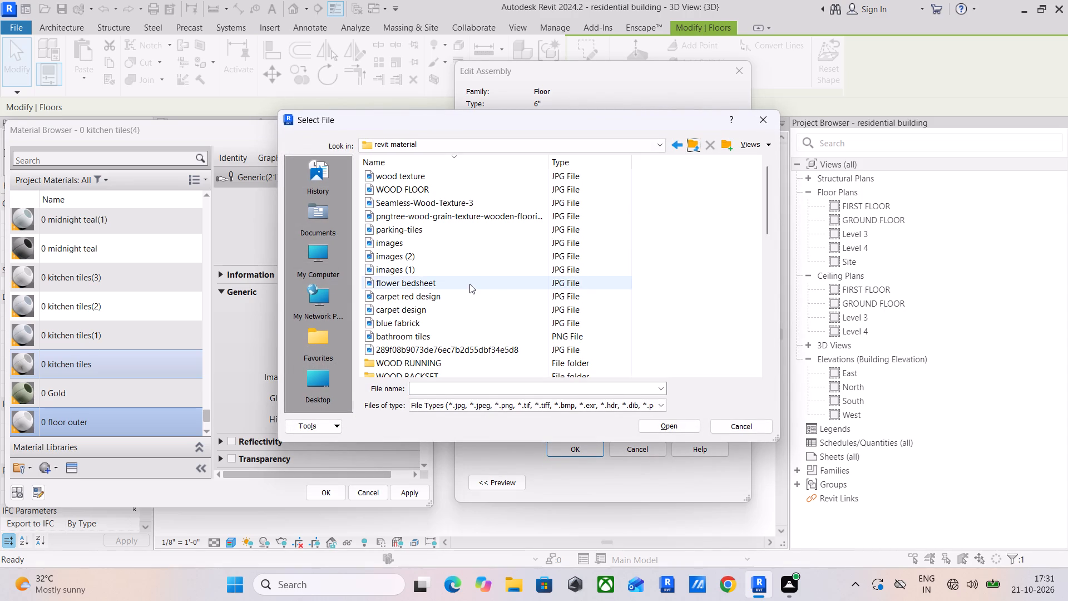
scroll(441, 312, "up", 3, "ctrl")
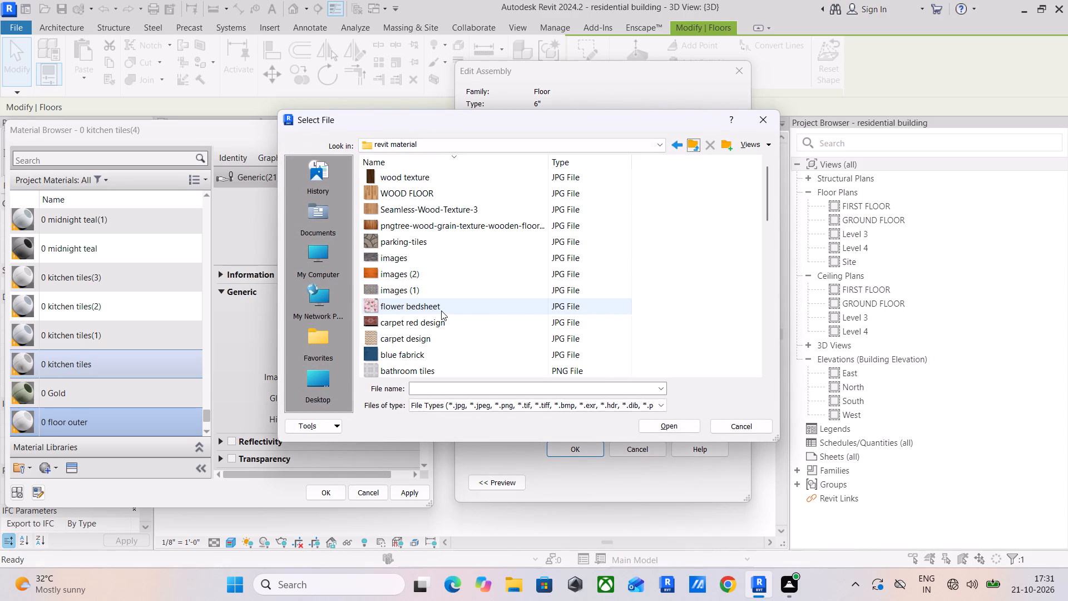
left_click(690, 141)
scroll(472, 261, "up", 9, "ctrl")
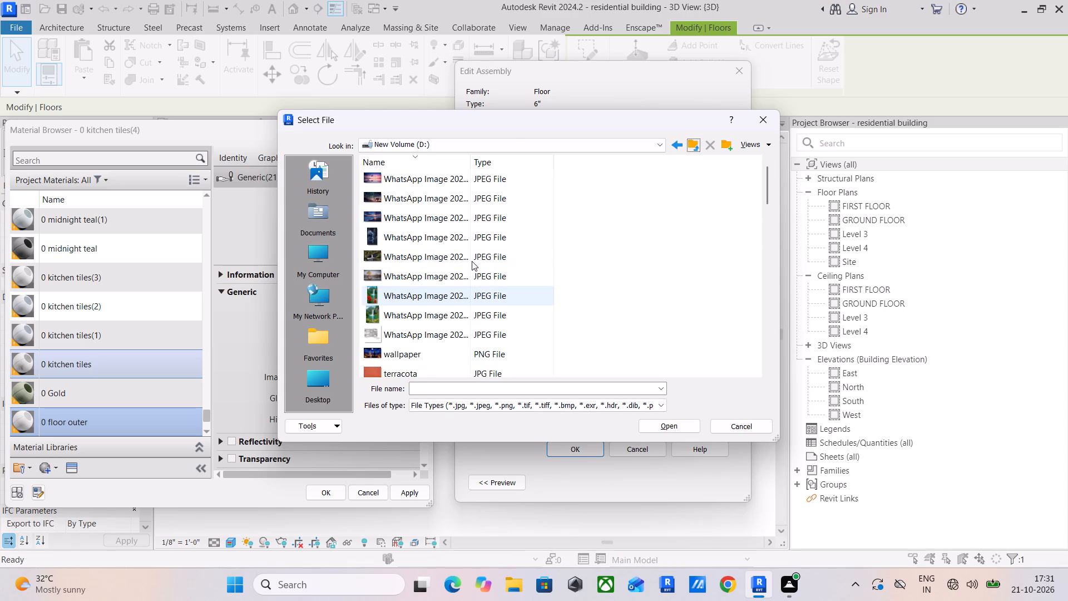
scroll(472, 261, "up", 3, "ctrl")
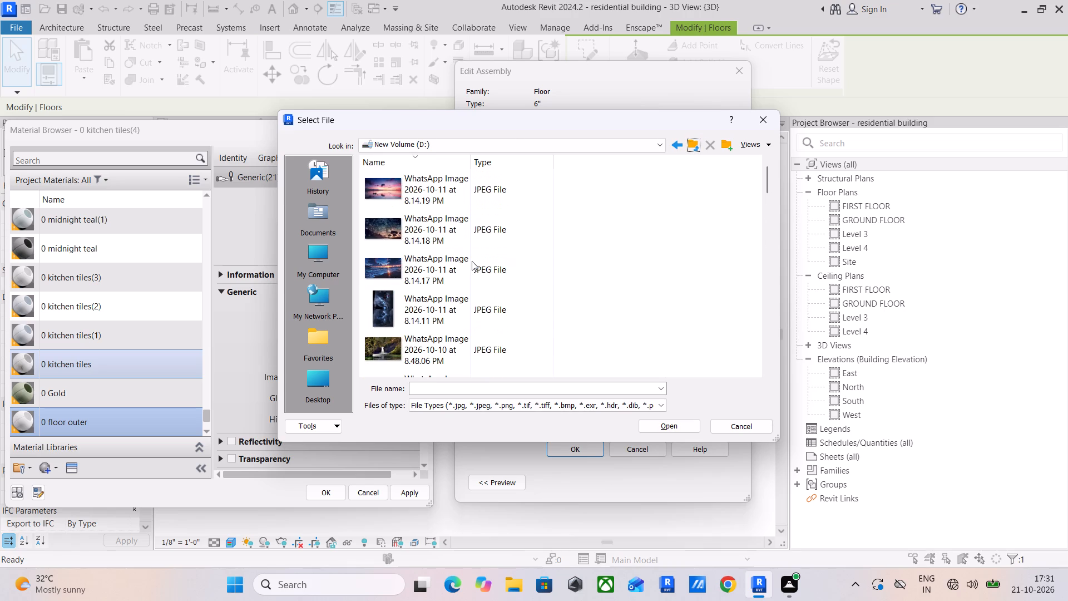
scroll(472, 261, "down", 4)
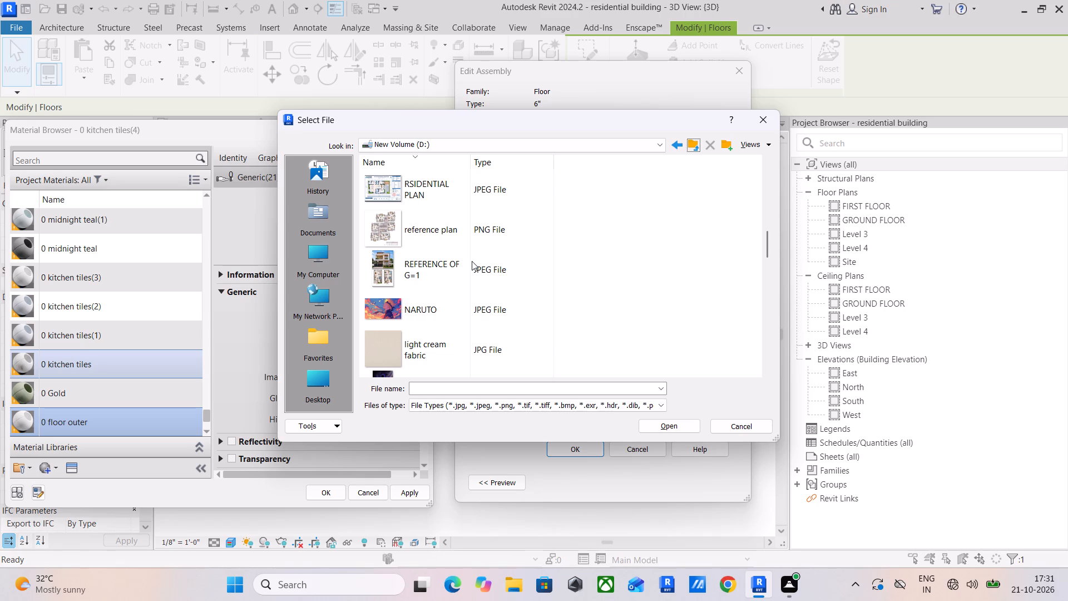
scroll(472, 261, "down", 5)
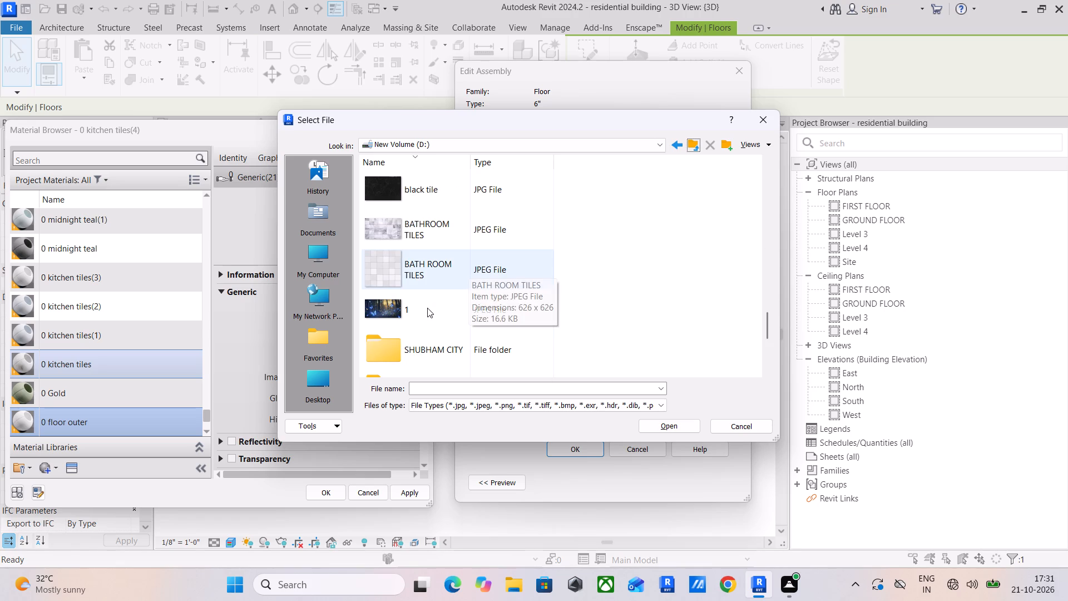
scroll(430, 260, "up", 2)
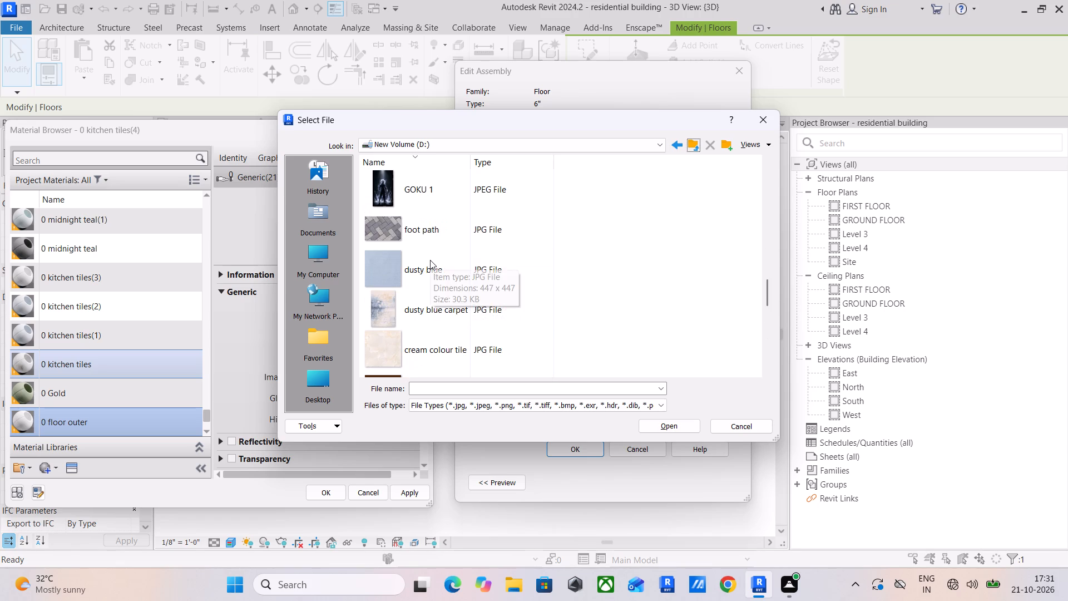
left_click(422, 231)
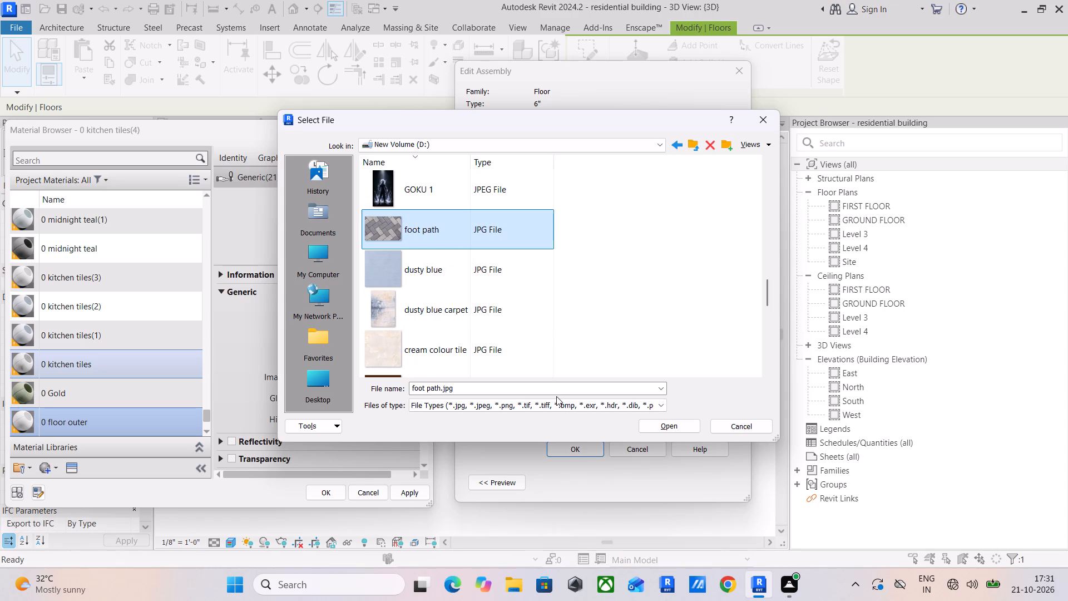
left_click(670, 422)
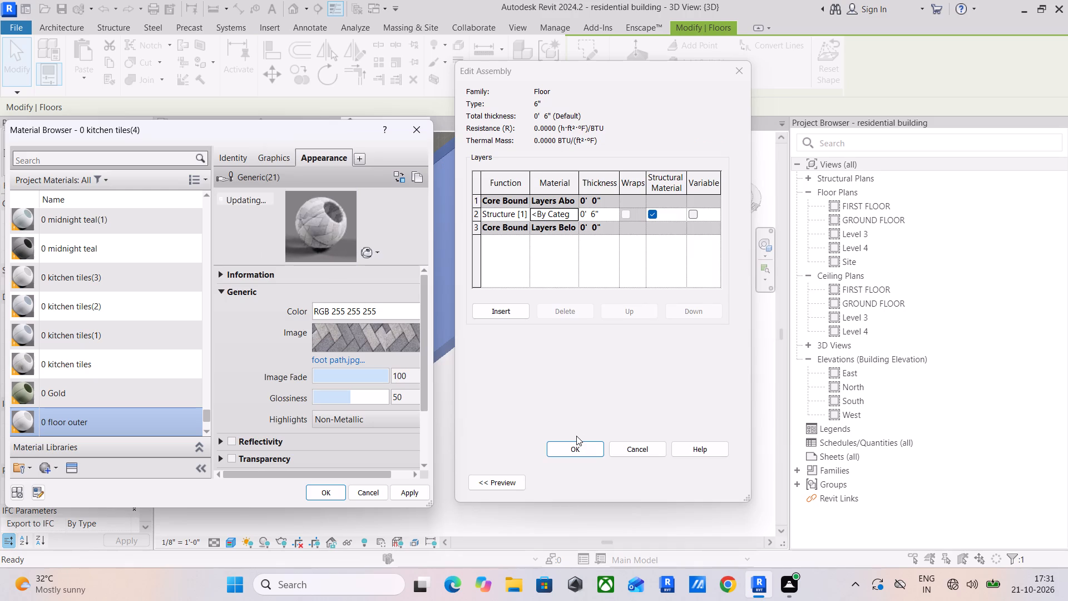
Assign 0 floor outer to the 6" floor type's structure layer, apply the type changes and deselect the floor.
left_click(561, 444)
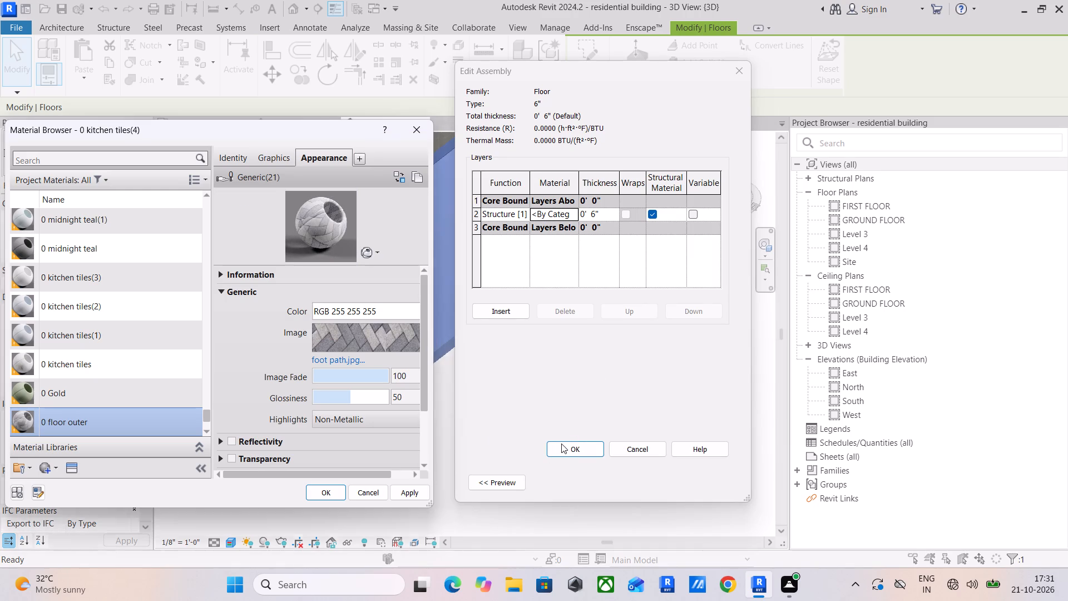
left_click(406, 489)
left_click(330, 492)
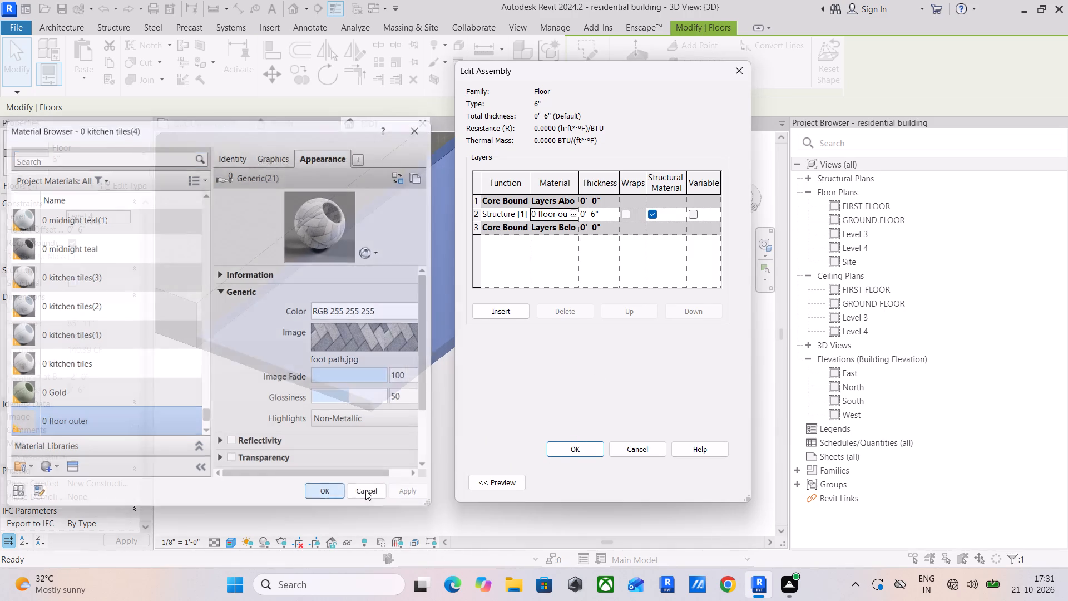
left_click(565, 452)
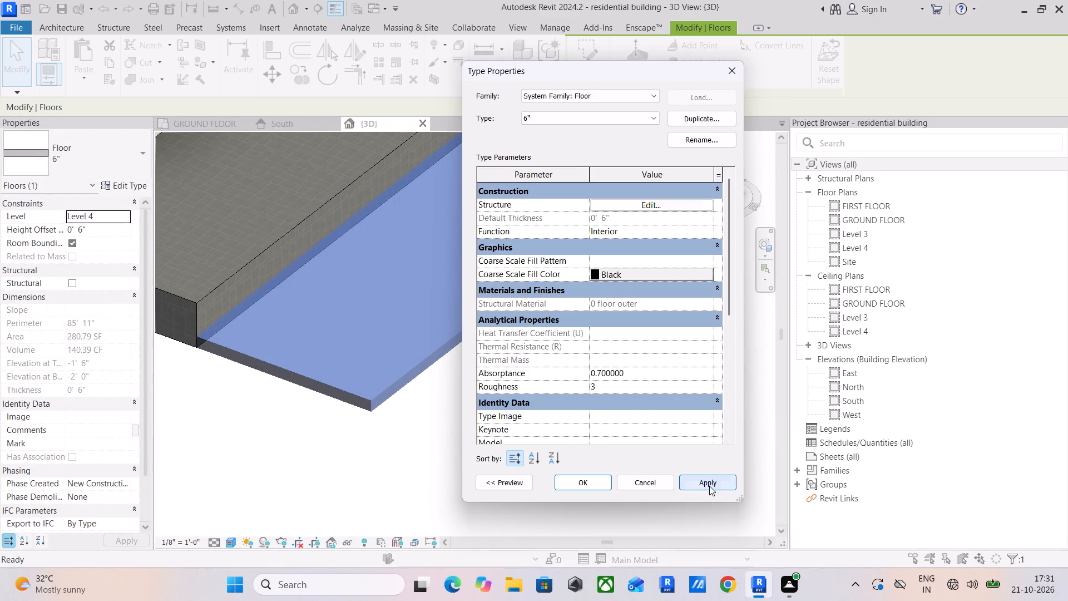
left_click(709, 486)
left_click(587, 485)
left_click(394, 435)
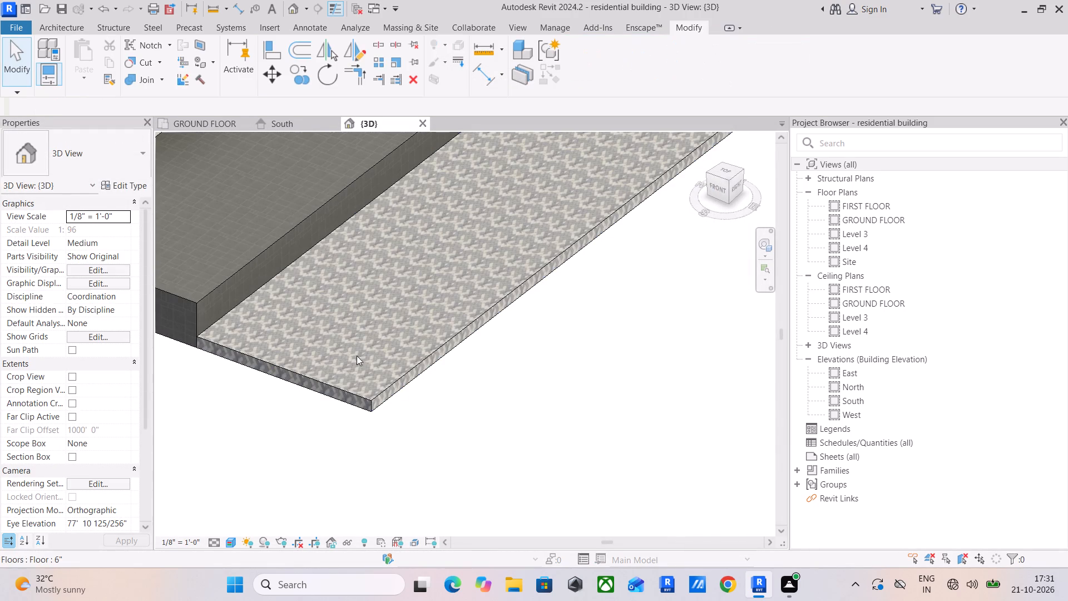
Examine the footpath texture along the low outer floor and on the steps at its end.
scroll(351, 348, "up", 9)
scroll(351, 348, "down", 9)
middle_click_drag(540, 400, 488, 502)
scroll(533, 474, "down", 2)
middle_click_drag(587, 460, 520, 483)
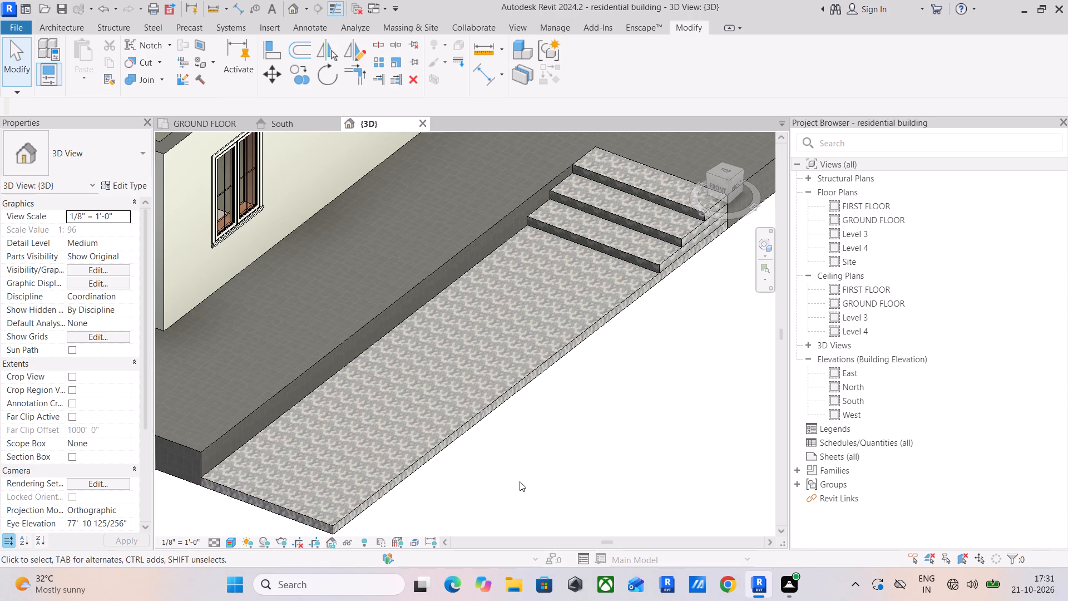
middle_click_drag(520, 481, 521, 504)
scroll(619, 255, "up", 4)
scroll(646, 300, "up", 4)
middle_click_drag(646, 300, 524, 427)
scroll(528, 421, "down", 7)
middle_click_drag(548, 408, 640, 371)
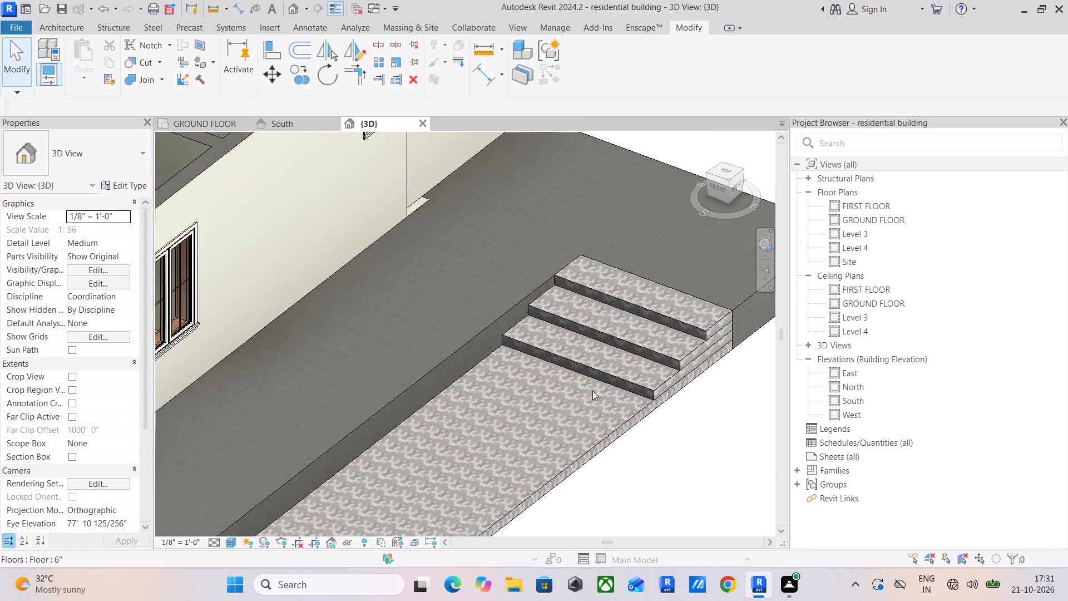
scroll(586, 394, "down", 4)
In the GROUND FLOOR plan, start a wall matching the building's rear 9" WALL and save the project.
left_click(226, 129)
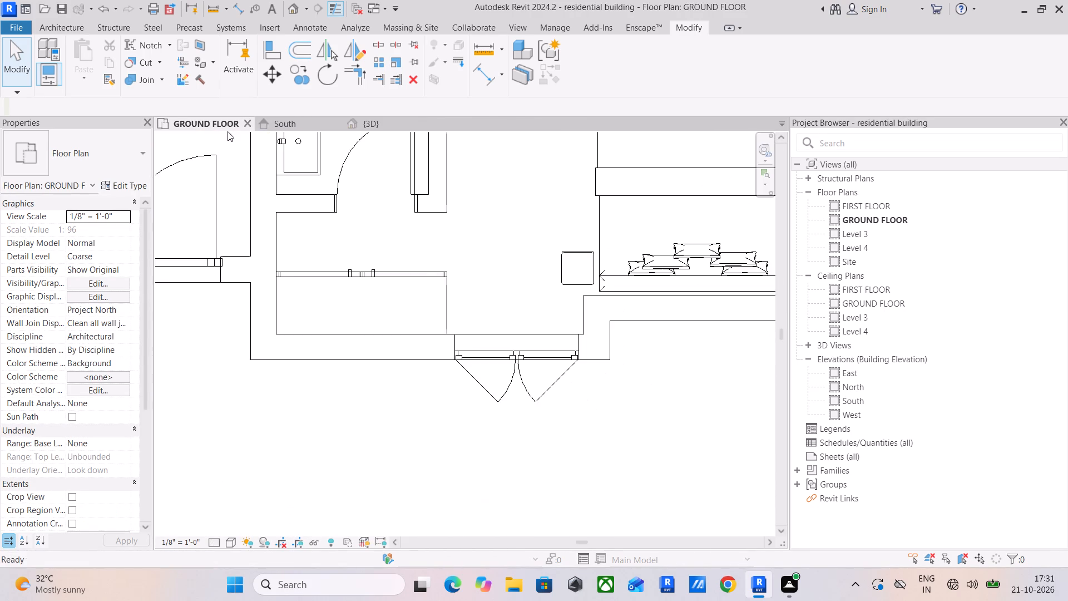
scroll(531, 406, "down", 8)
middle_click_drag(654, 384, 476, 372)
scroll(478, 375, "down", 3)
middle_click_drag(482, 377, 566, 411)
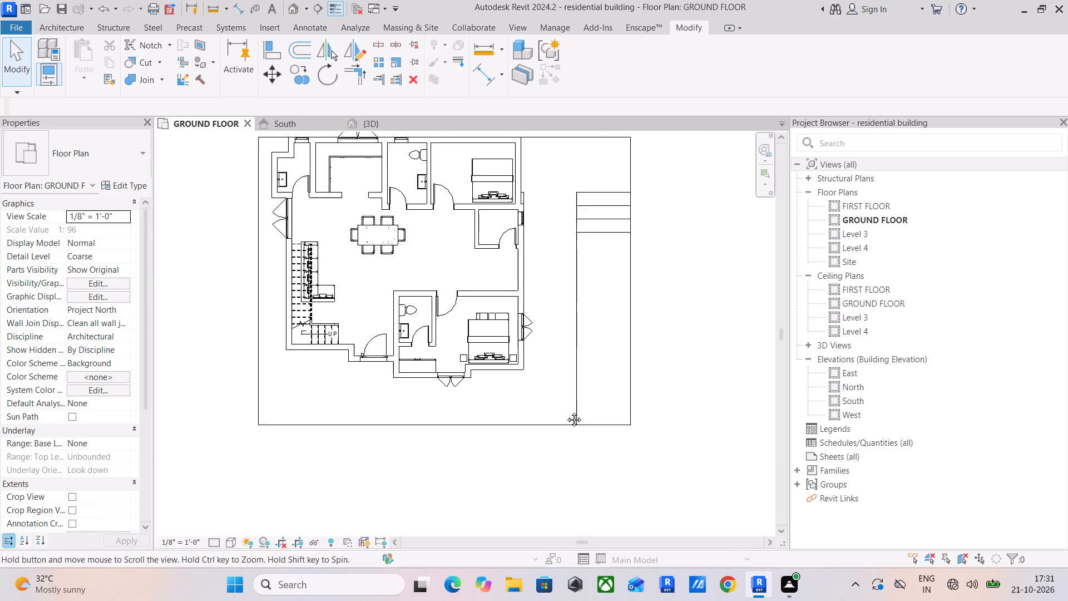
middle_click_drag(566, 411, 572, 414)
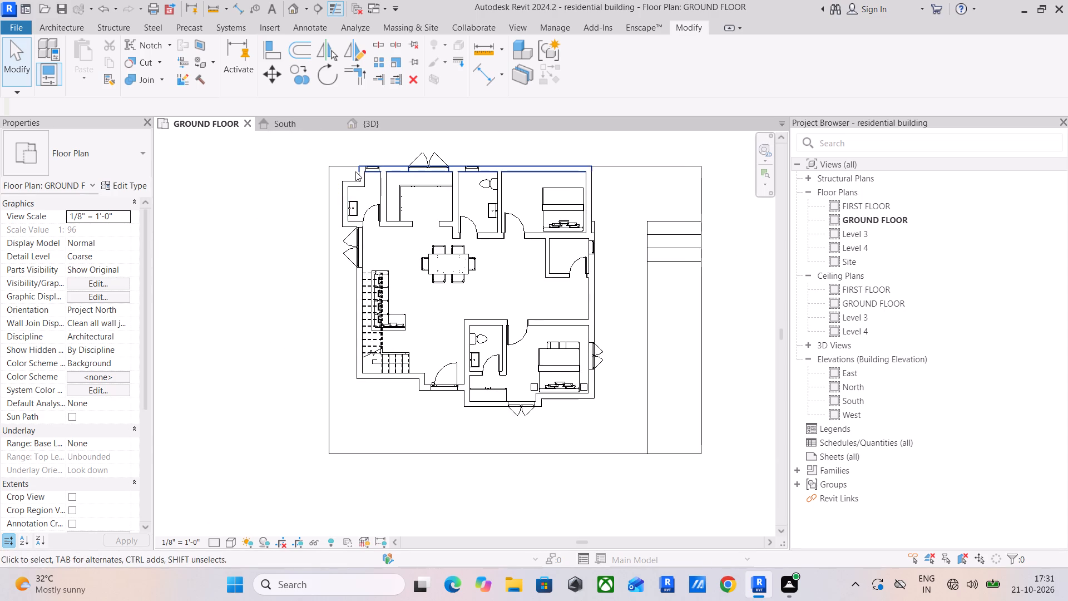
left_click(390, 166)
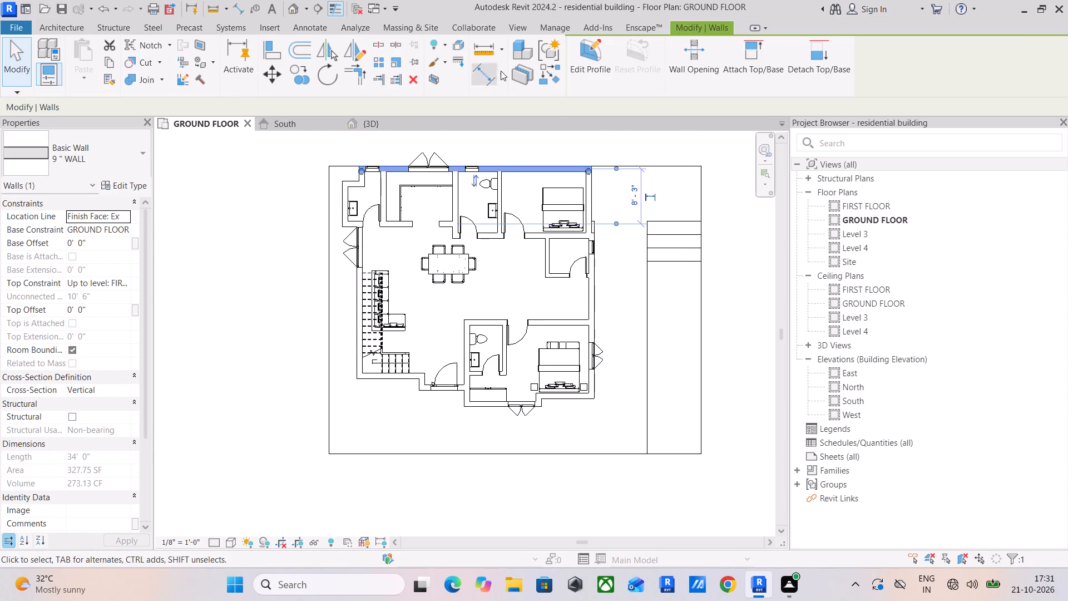
left_click(545, 71)
scroll(632, 158, "up", 4)
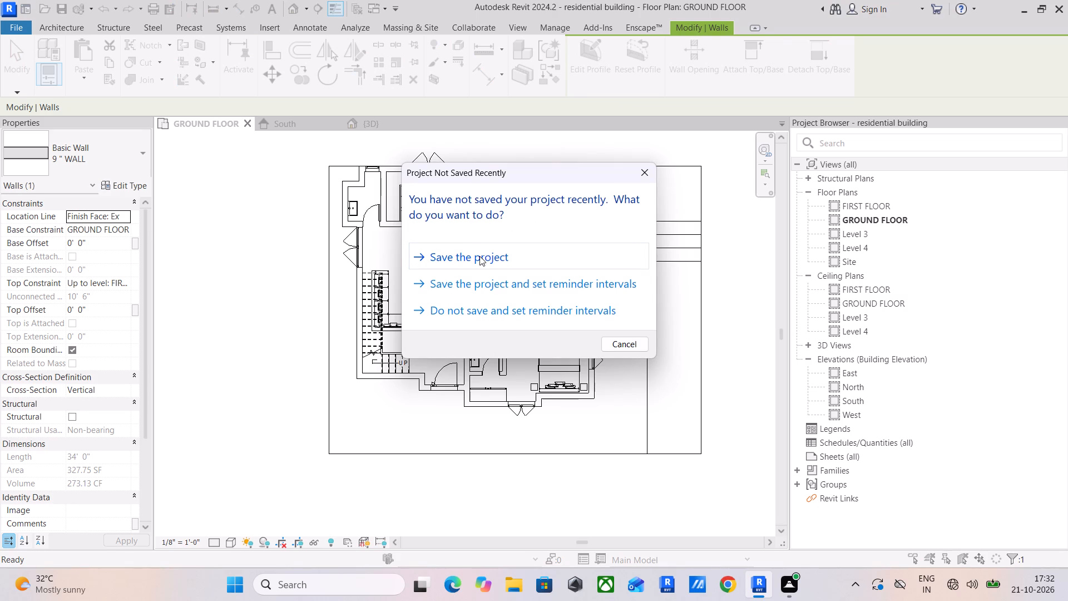
left_click(482, 259)
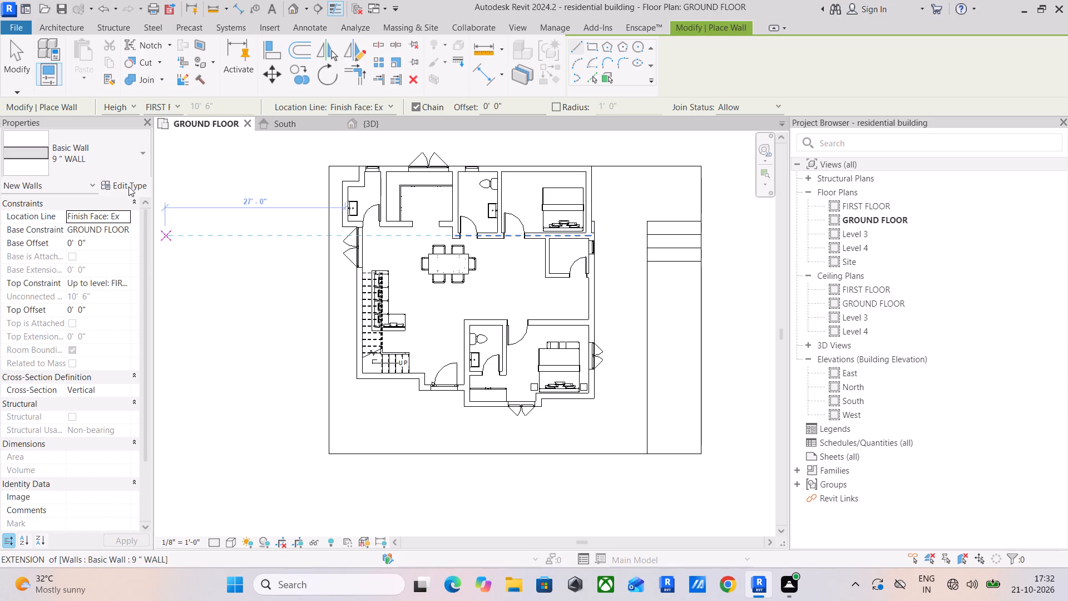
Set the new wall's top constraint to Unconnected and its unconnected height to 5'.
left_click(118, 280)
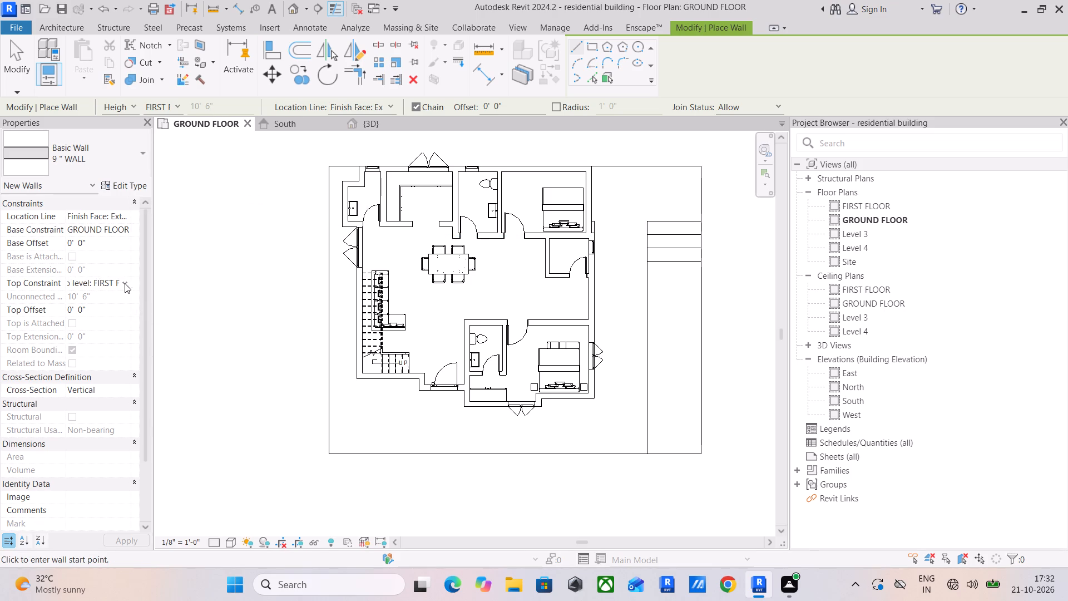
left_click(125, 283)
left_click(116, 293)
scroll(598, 165, "up", 3)
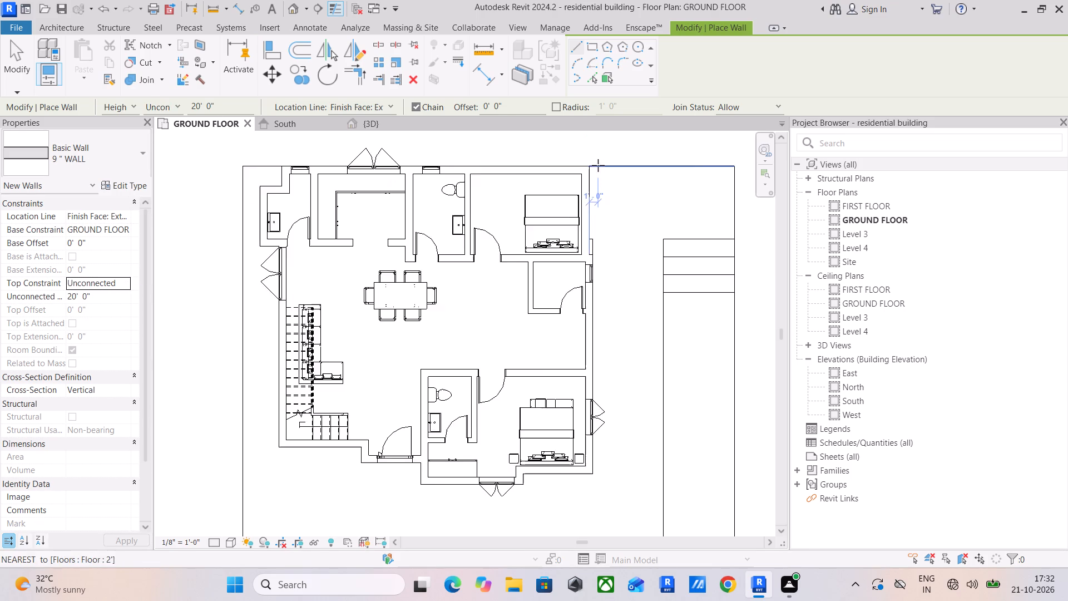
left_click(108, 297)
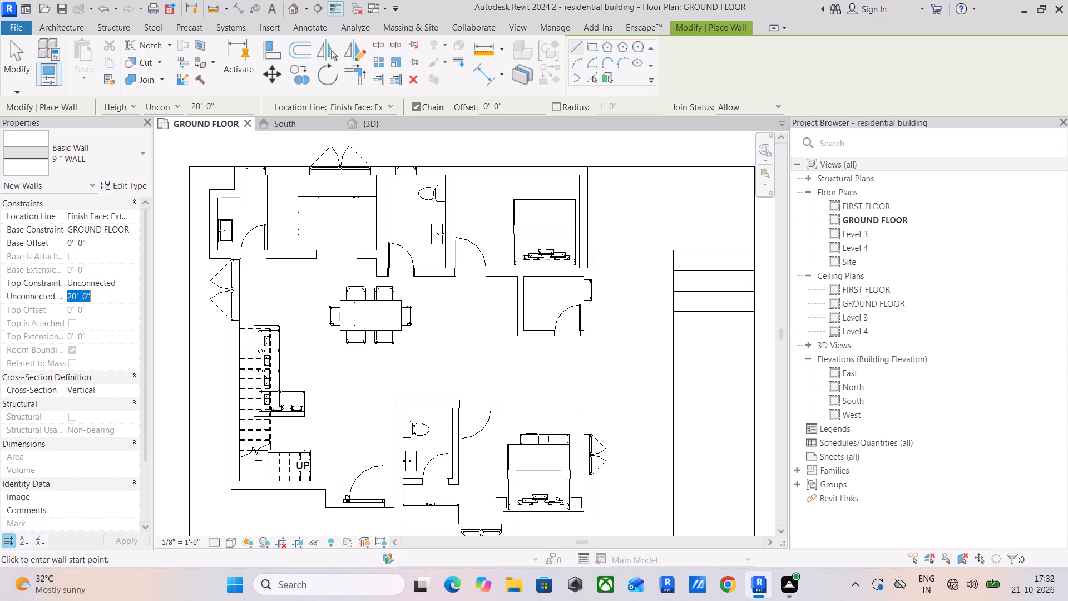
type("5'")
key("Return")
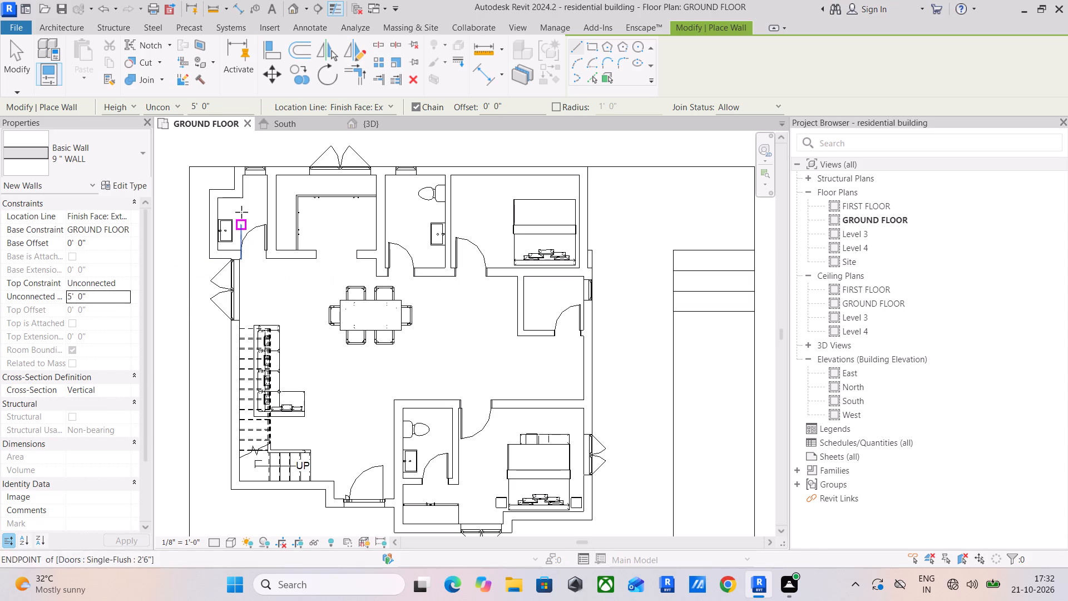
Draw the boundary wall inside the floor edge, from the building's rear corner along the staircase side and the front, about 54' 11" long there.
left_click(236, 166)
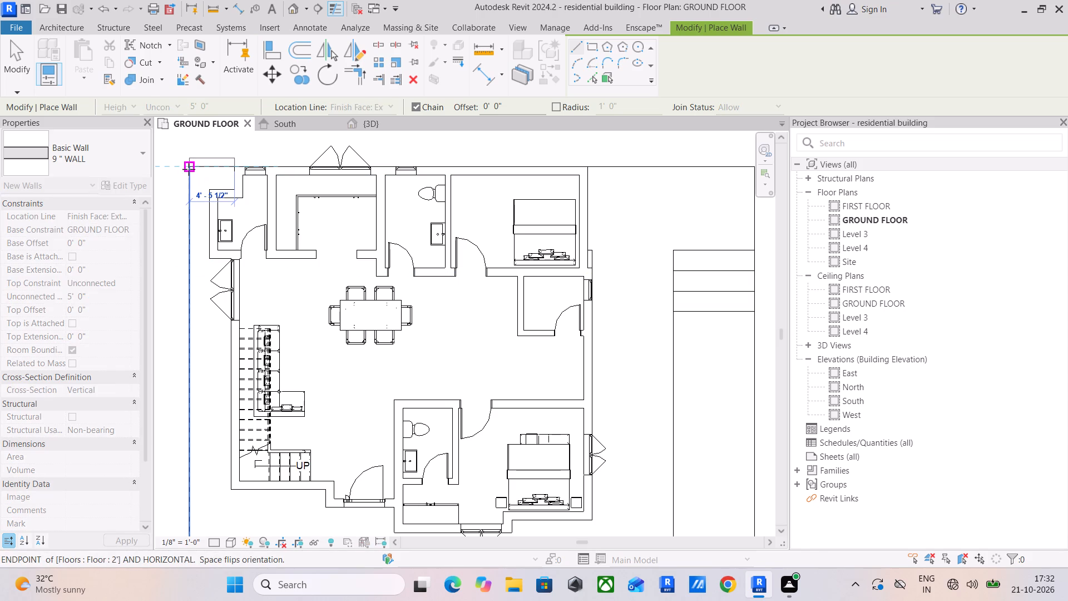
key("space")
left_click(187, 172)
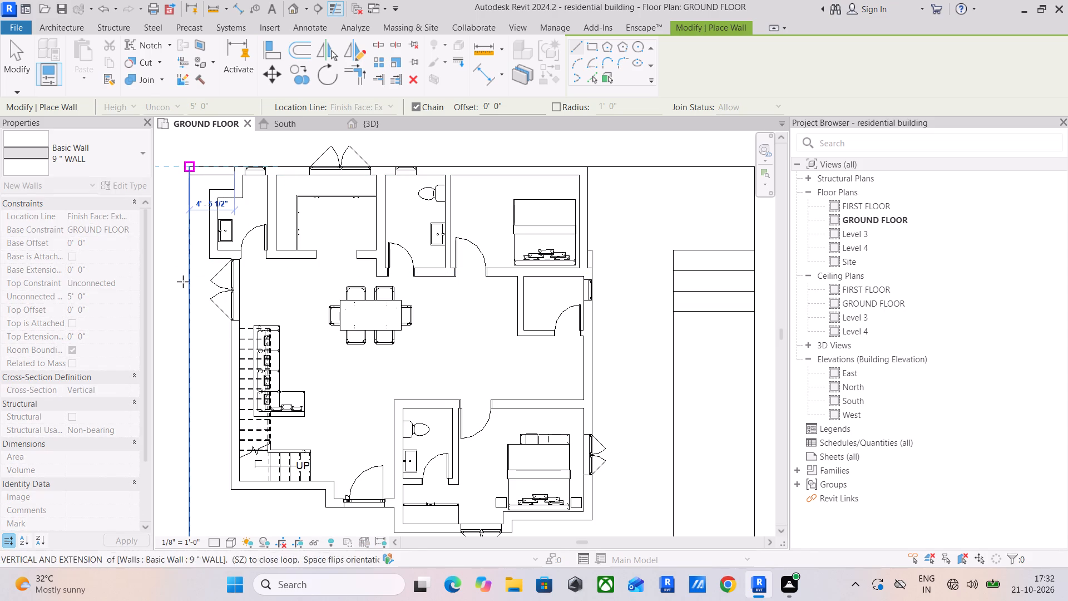
middle_click_drag(190, 437, 202, 369)
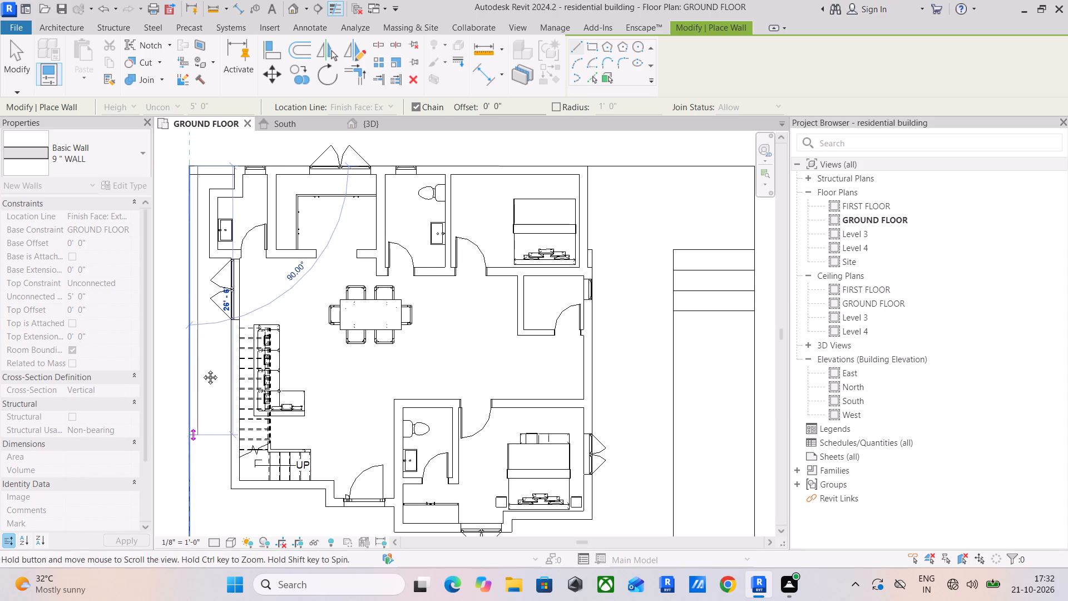
middle_click_drag(202, 369, 215, 298)
left_click(209, 464)
scroll(458, 462, "down", 2)
middle_click_drag(516, 459, 455, 459)
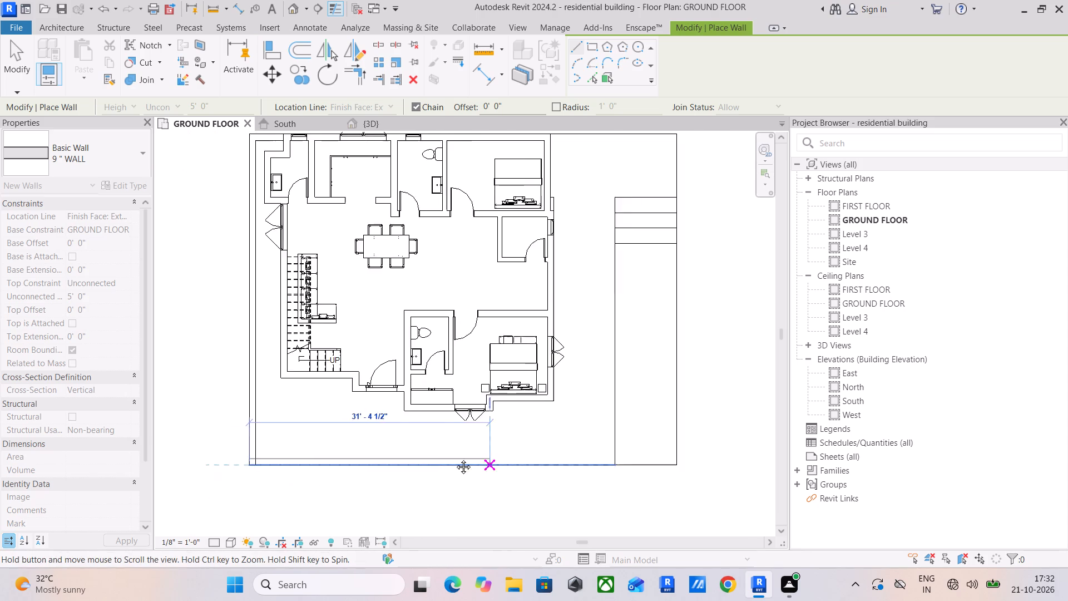
middle_click_drag(455, 459, 401, 456)
left_click(586, 462)
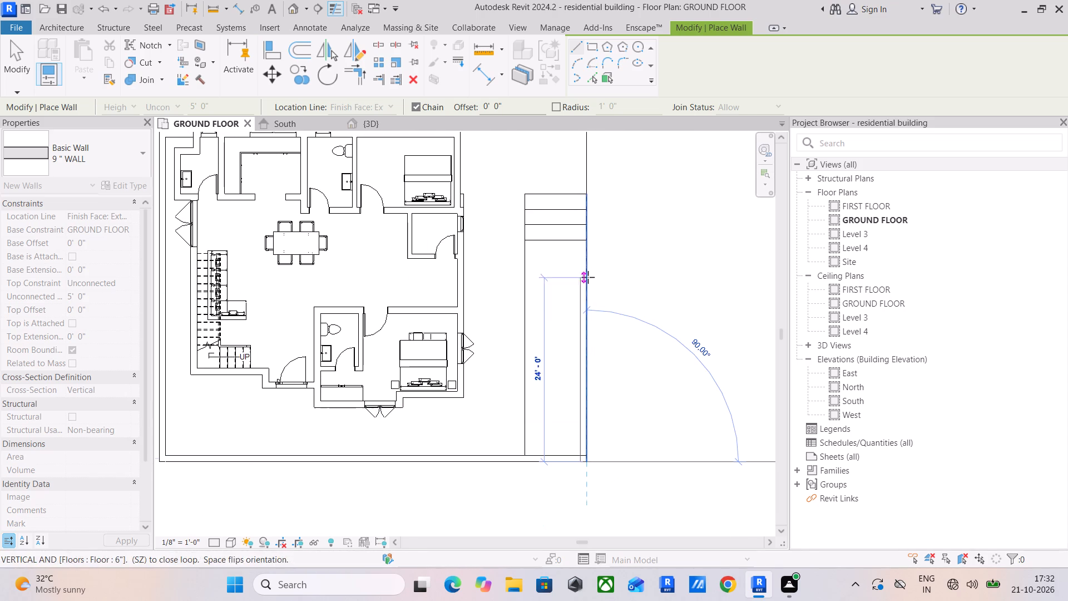
Continue the boundary wall along the outer steps' side, about 42' 4" long, back to the building's other rear corner, and finish the wall command.
middle_click_drag(593, 180, 593, 415)
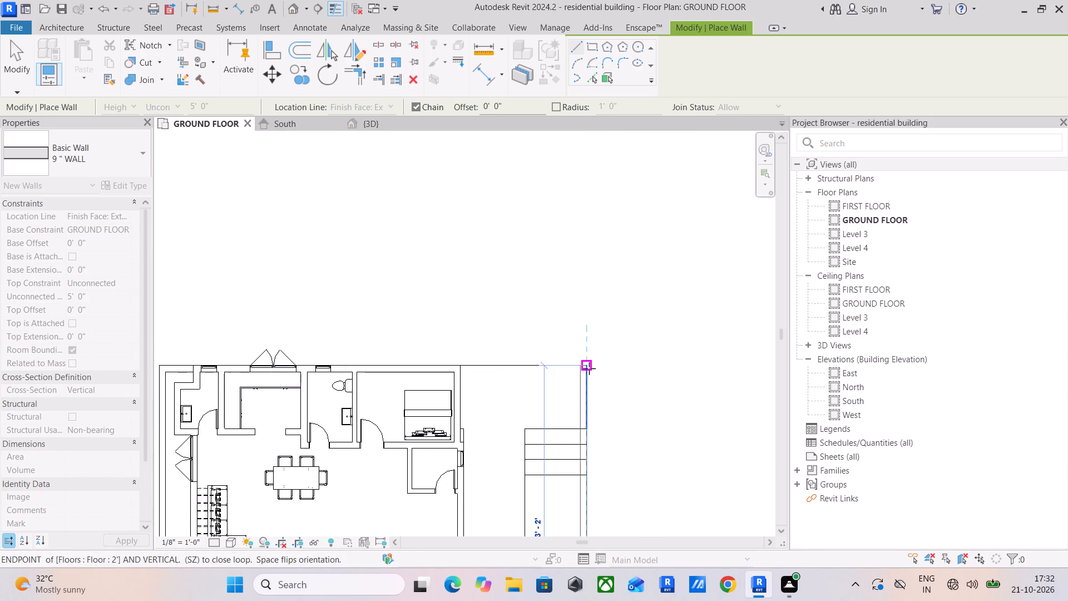
left_click(587, 368)
left_click(460, 364)
key("Escape")
middle_click_drag(531, 420, 509, 331)
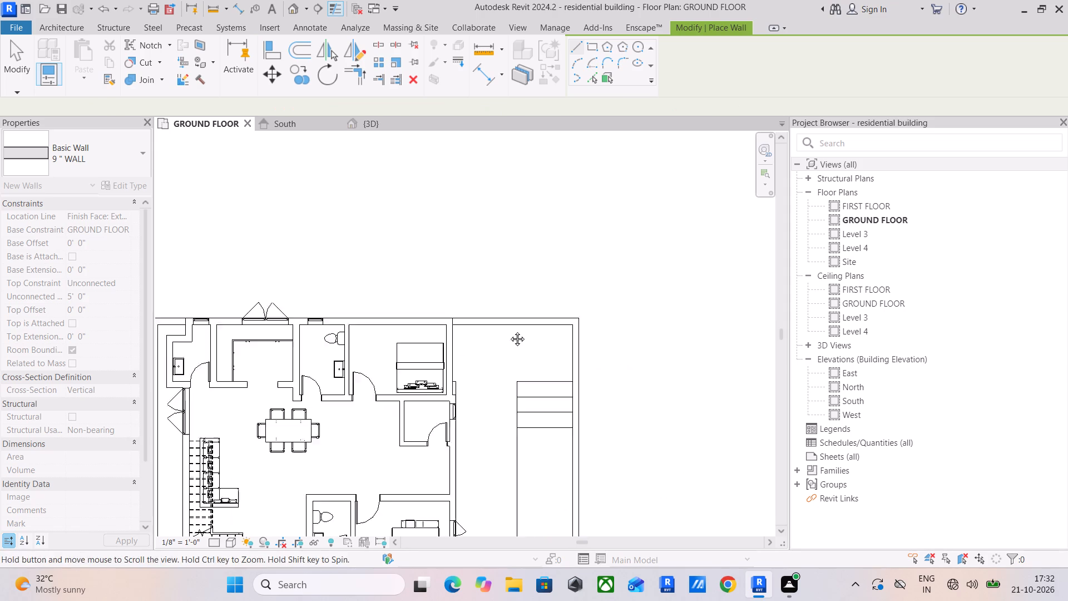
middle_click_drag(509, 331, 500, 283)
middle_click_drag(500, 365, 488, 284)
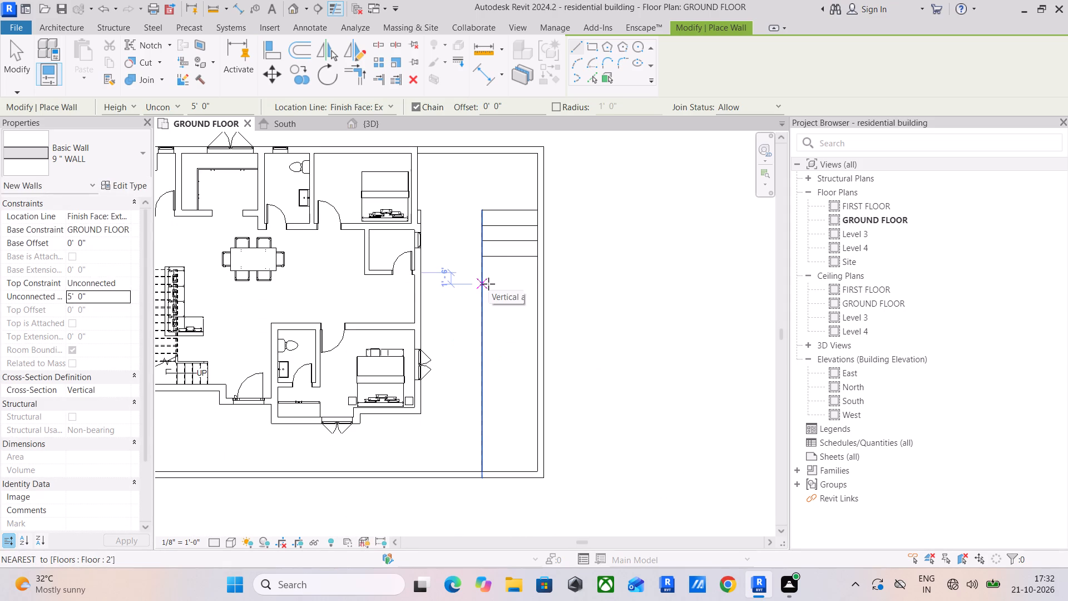
scroll(496, 232, "up", 4)
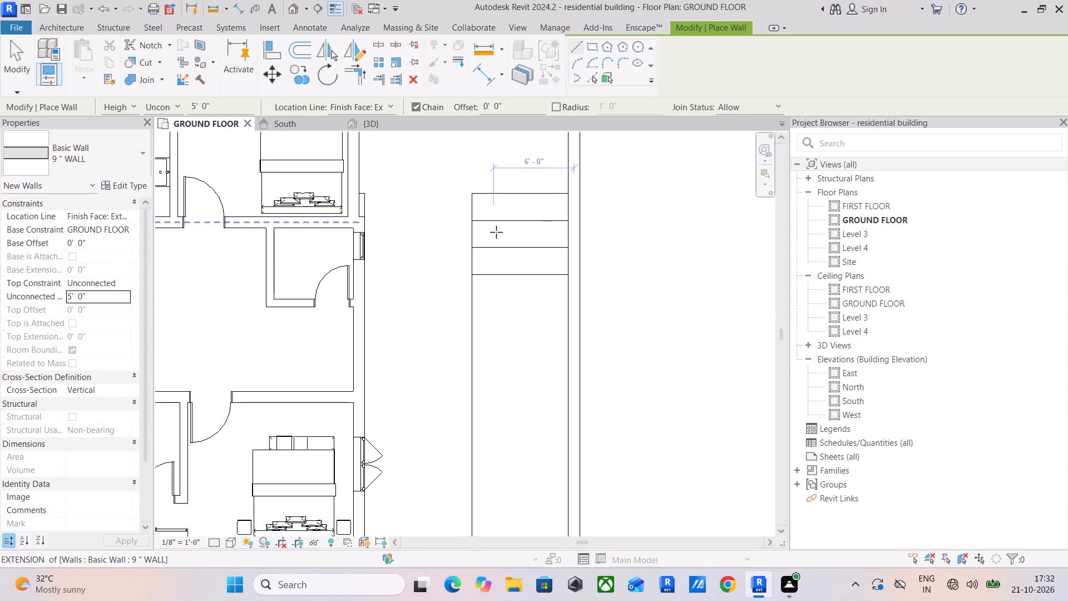
key("Escape")
key("Escape")
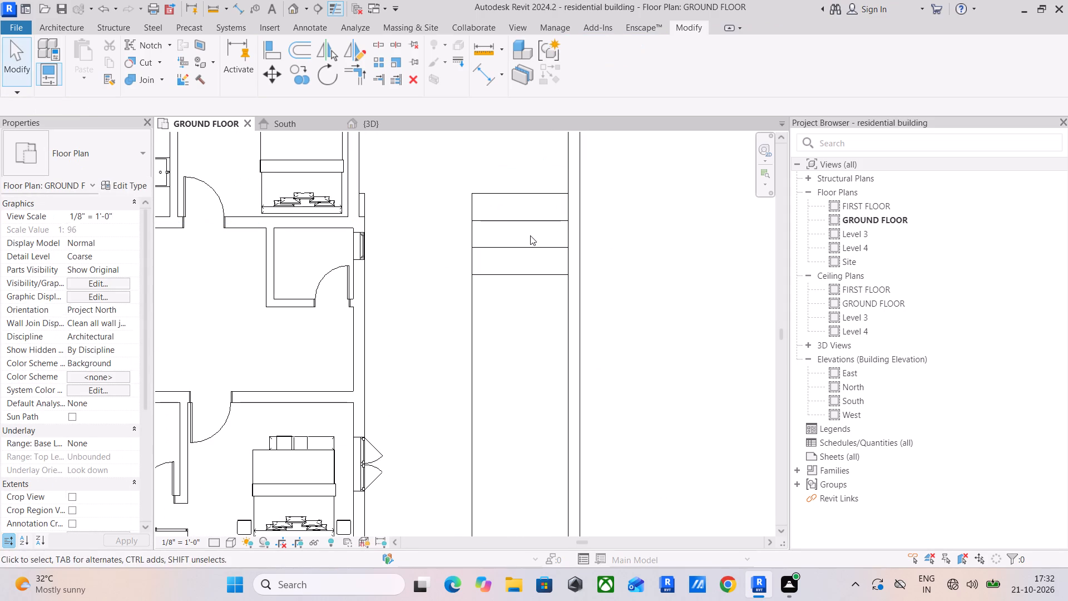
key("Escape")
key("Escape")
In the 3D view from the right side, extend the steps-side boundary wall's base down to the low outer floor, to a -1' 6" base offset.
left_click(368, 127)
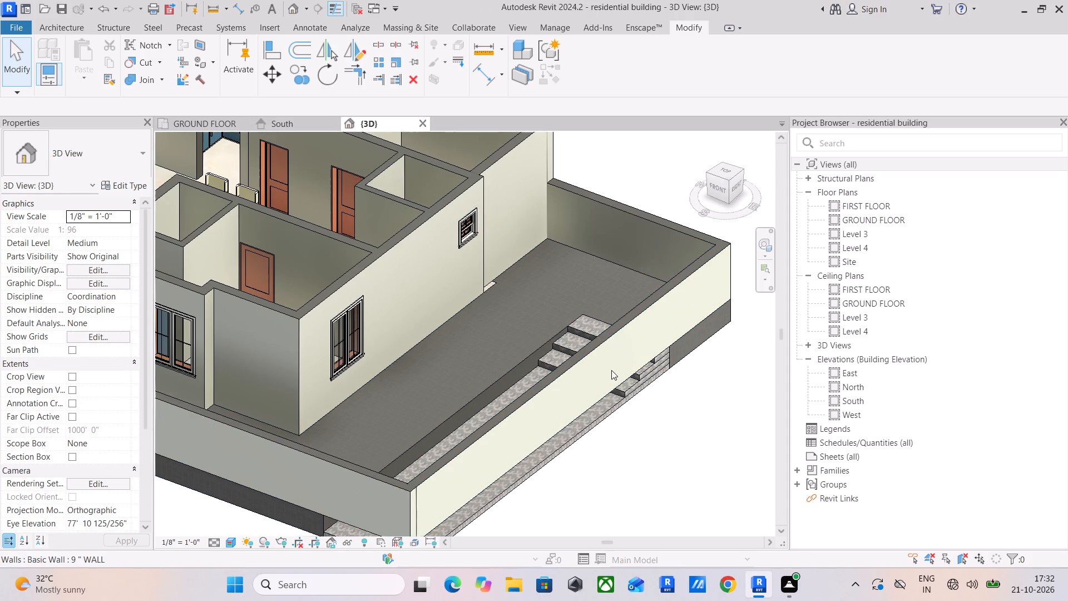
middle_click_drag(615, 376, 543, 305, "shift")
left_click(738, 186)
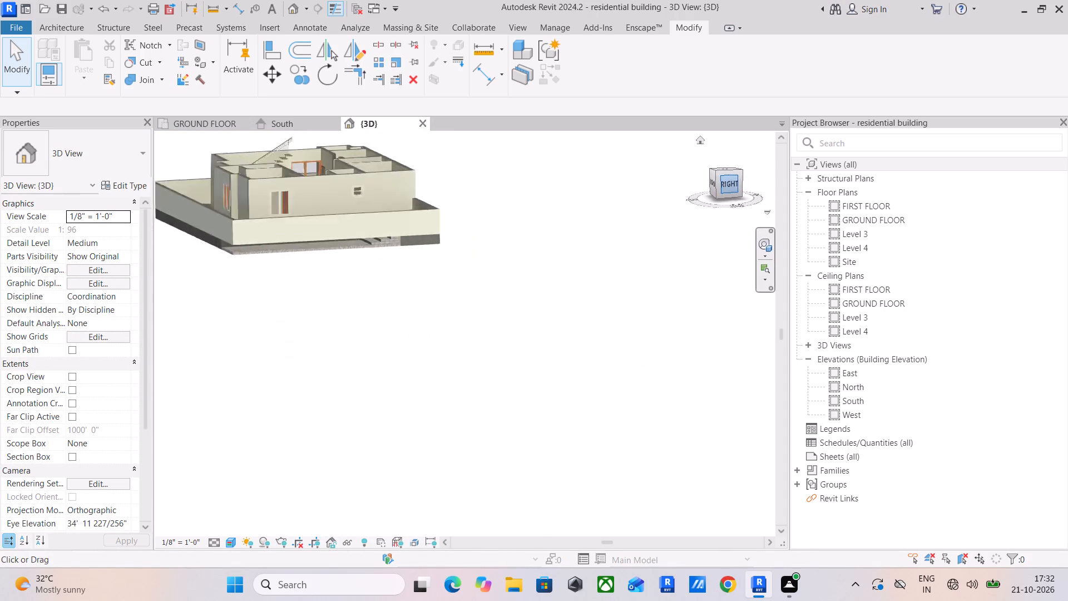
scroll(315, 229, "up", 4)
scroll(386, 308, "up", 5)
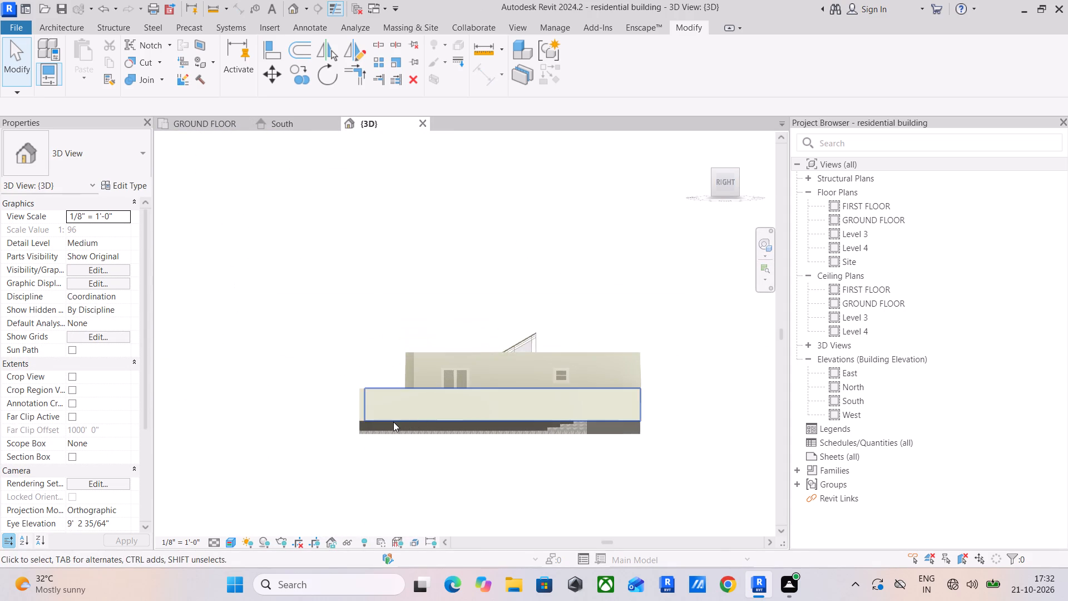
scroll(393, 422, "up", 5)
left_click(398, 417)
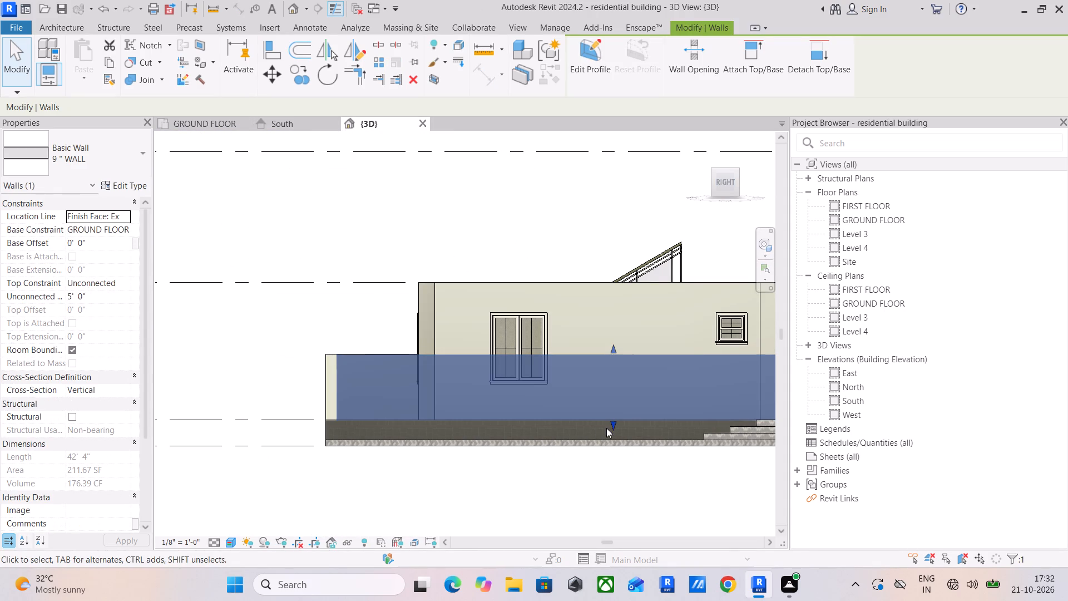
left_click_drag(611, 422, 611, 436)
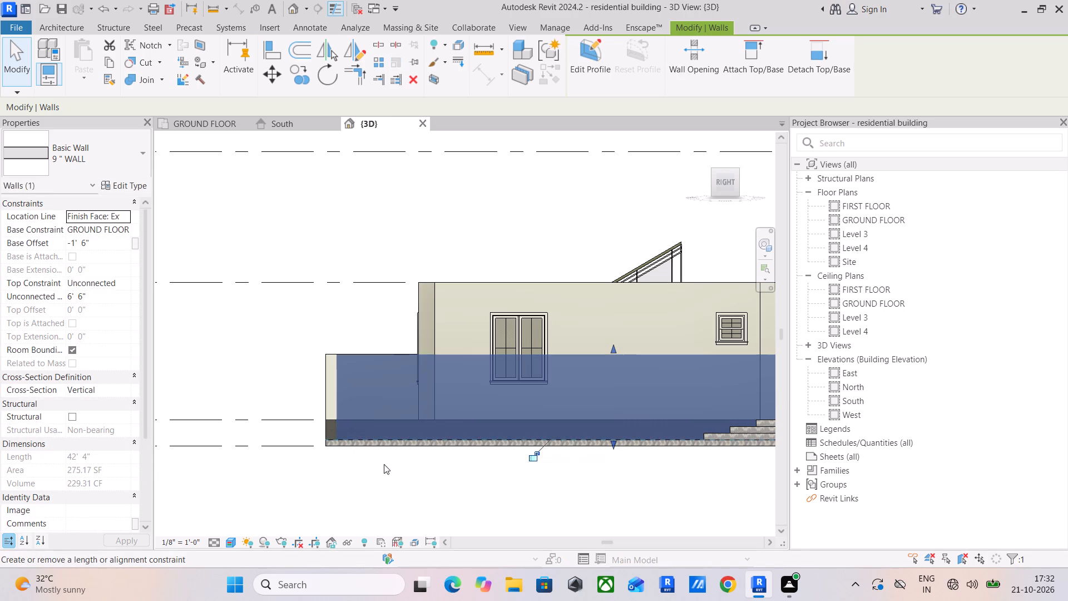
left_click(360, 464)
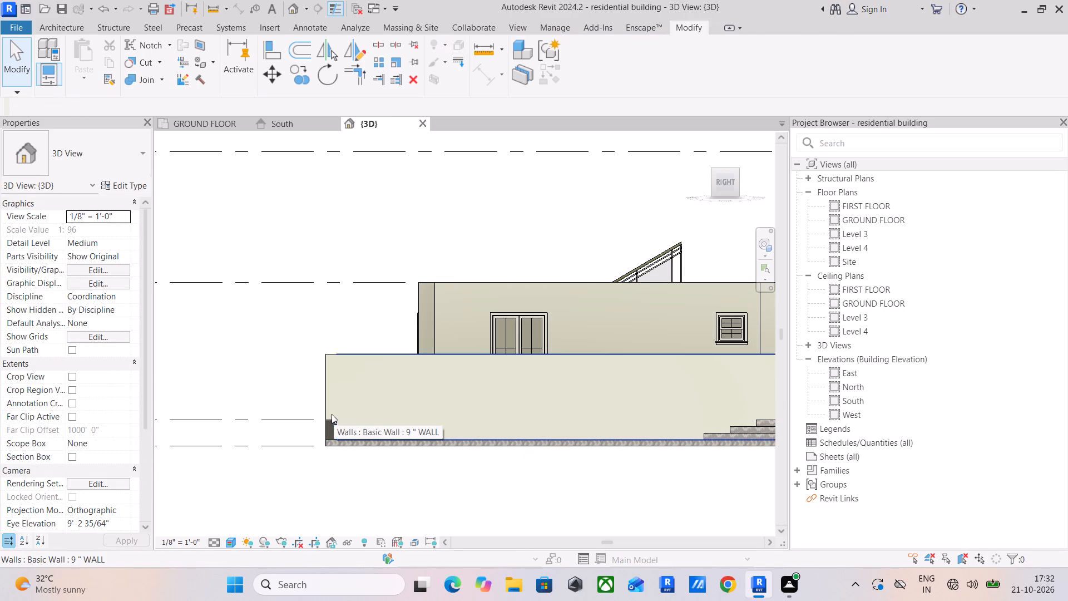
Viewed from the front, extend the front boundary wall's base down to the low outer floor.
left_click(324, 410)
middle_click_drag(342, 456, 454, 465, "shift")
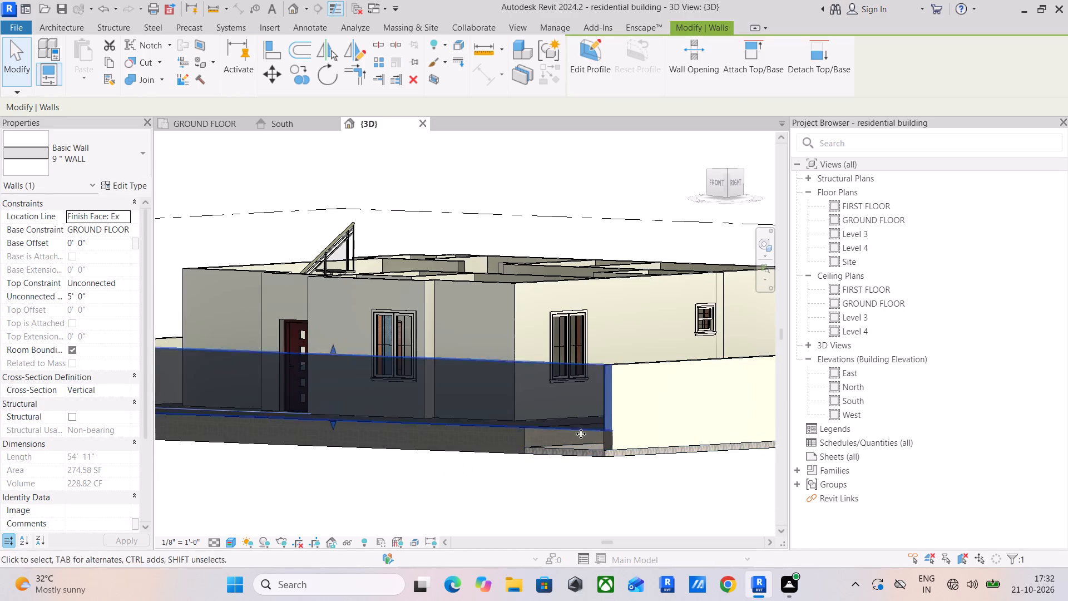
middle_click_drag(557, 436, 599, 444, "shift")
left_click(720, 183)
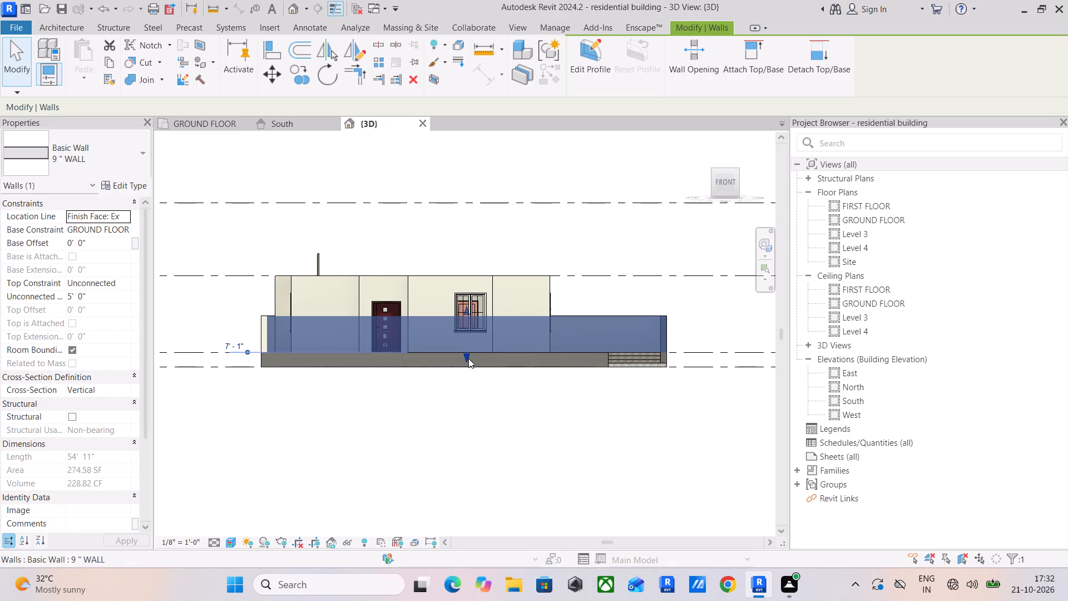
left_click_drag(466, 357, 464, 366)
left_click(637, 422)
Join the geometry of the raised floor around the house with the front boundary wall.
scroll(675, 335, "up", 4)
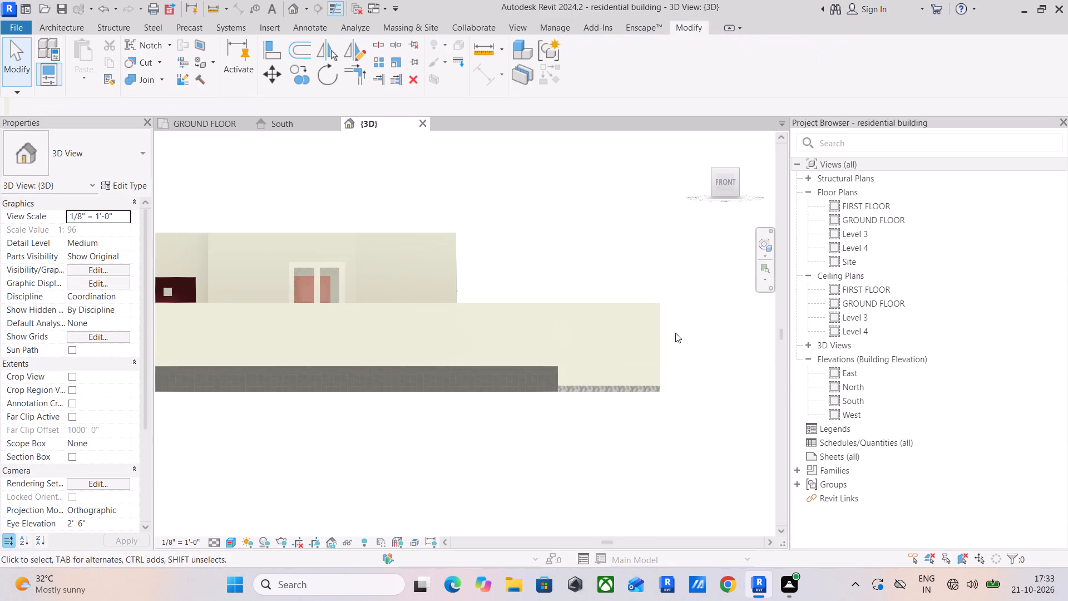
scroll(666, 341, "up", 3)
scroll(666, 341, "down", 3)
middle_click_drag(705, 347, 577, 417, "shift")
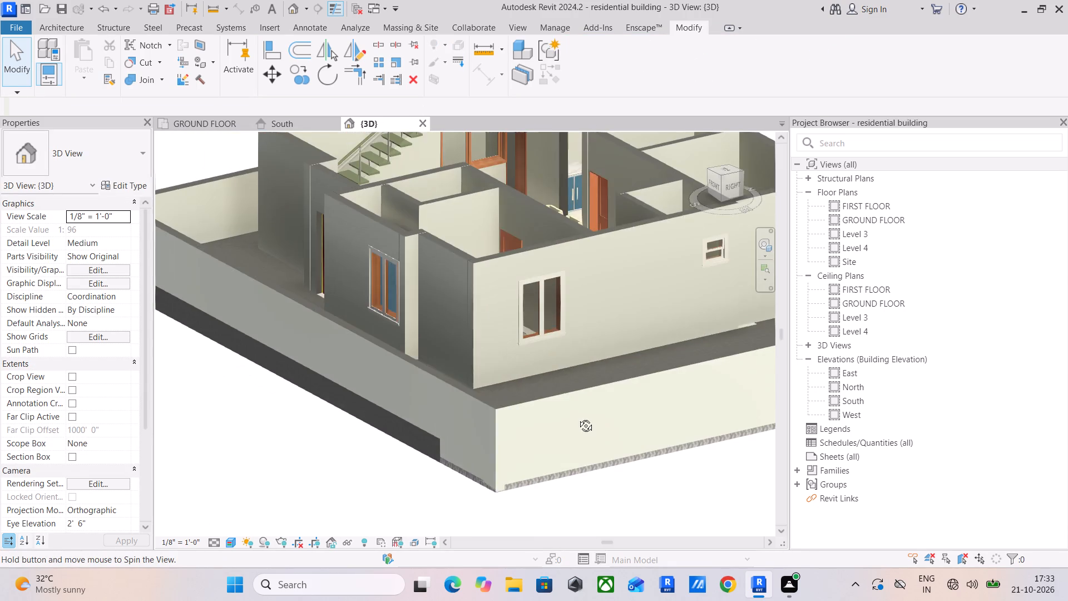
middle_click_drag(577, 417, 576, 417, "shift")
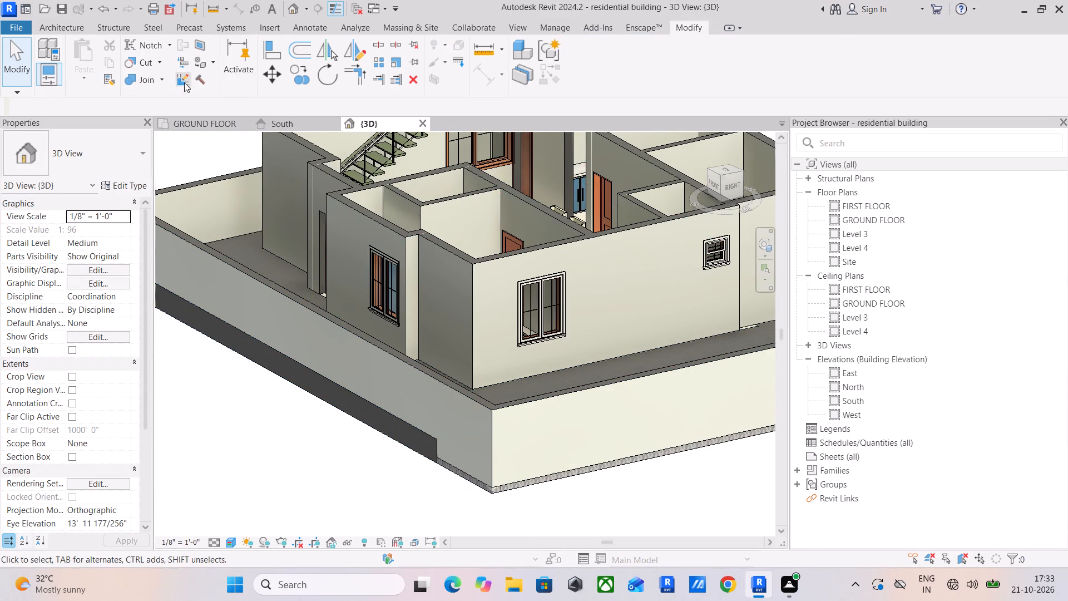
left_click(141, 78)
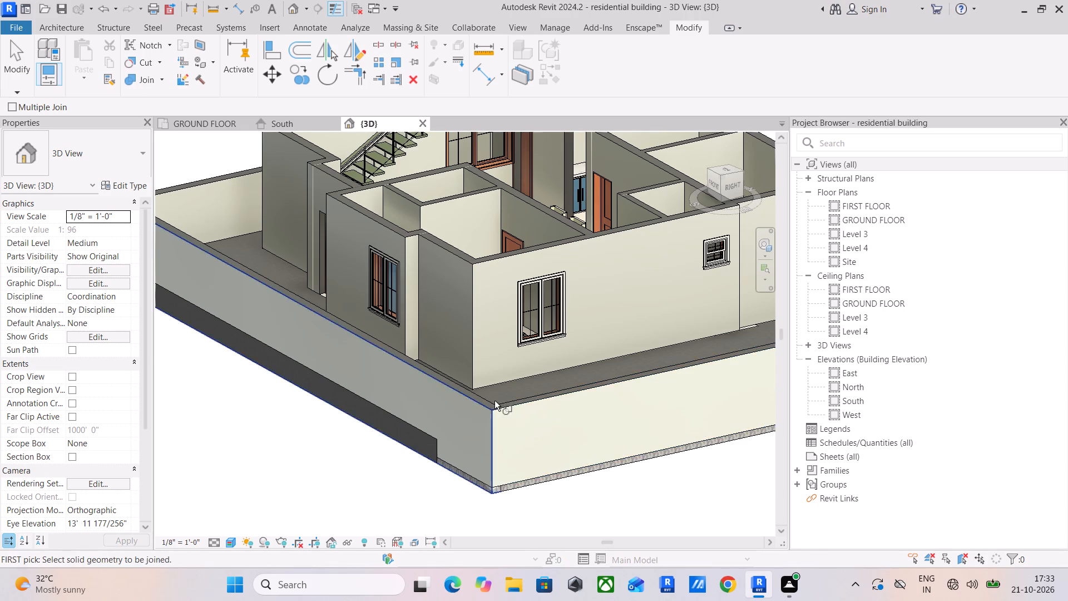
middle_click_drag(495, 397, 508, 449, "shift")
left_click(530, 436)
left_click(528, 439)
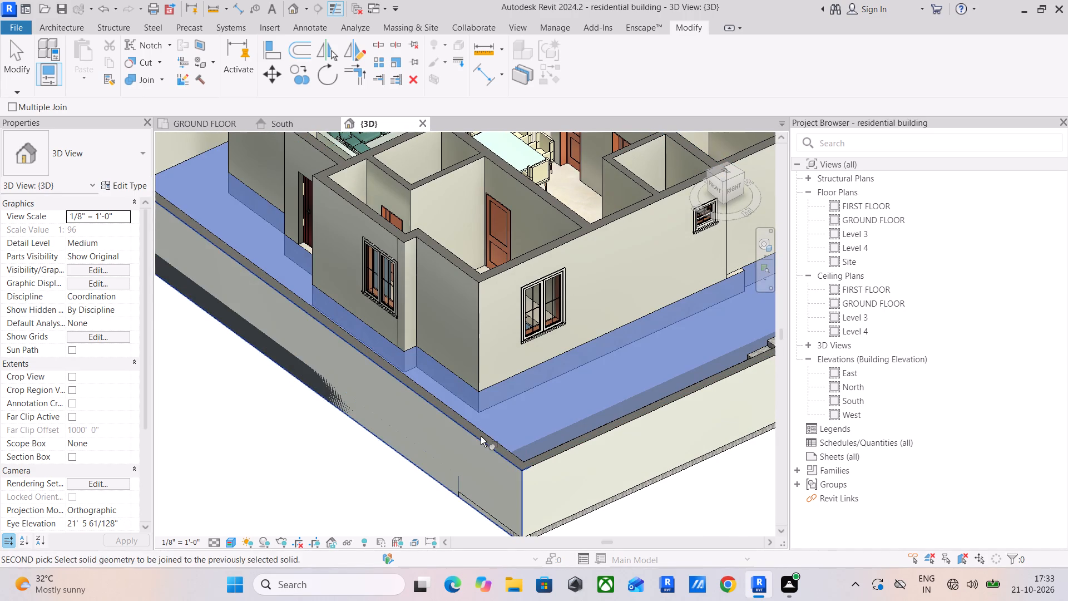
left_click(370, 357)
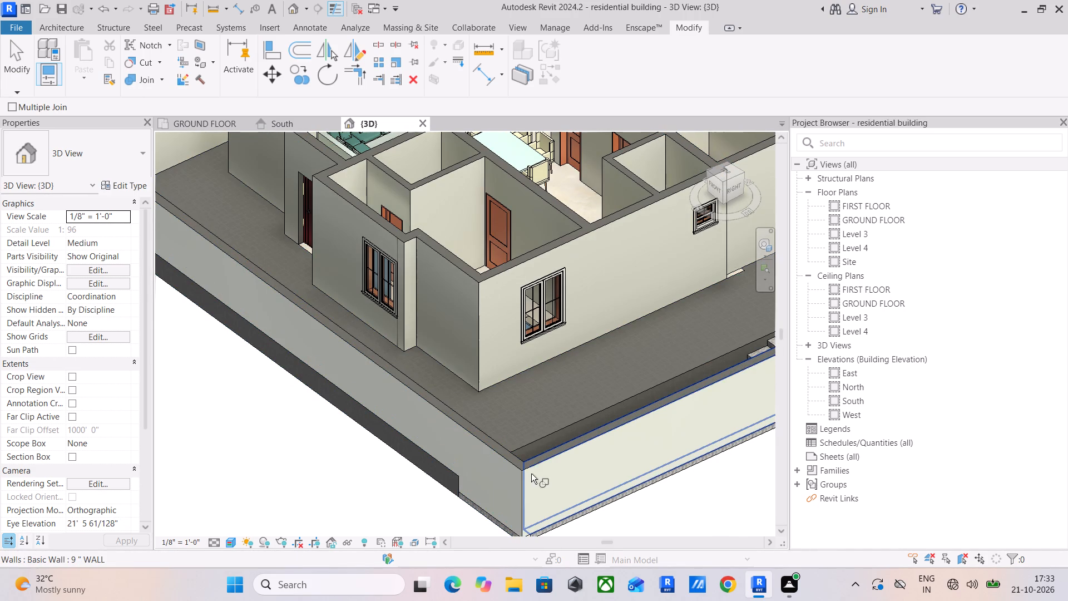
middle_click_drag(581, 508, 546, 418)
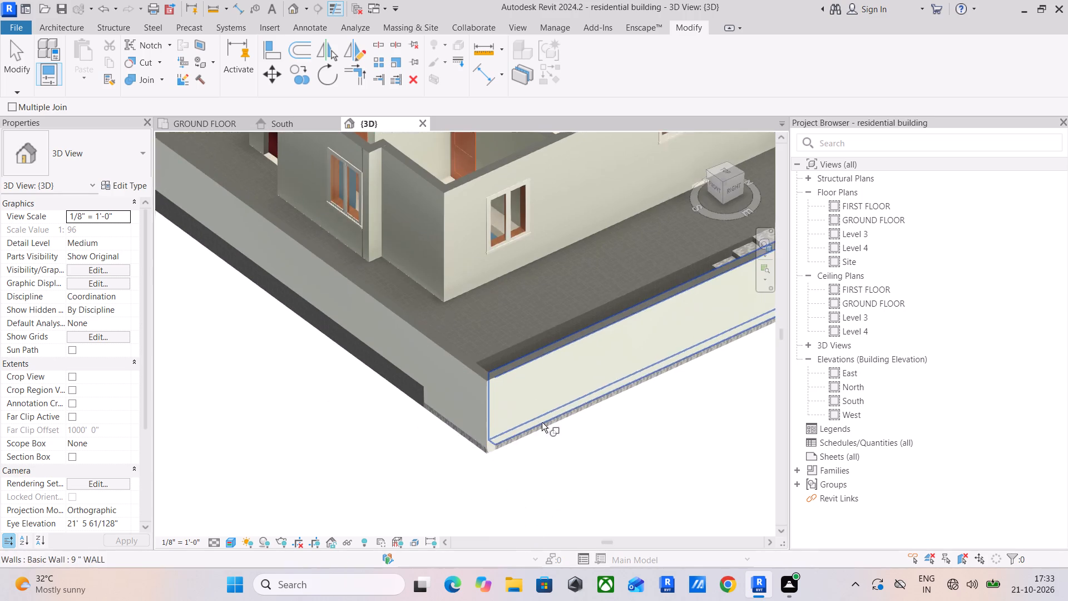
Join the low outer floor and the raised floor around the house with the steps-side boundary wall.
left_click(516, 437)
left_click(531, 363)
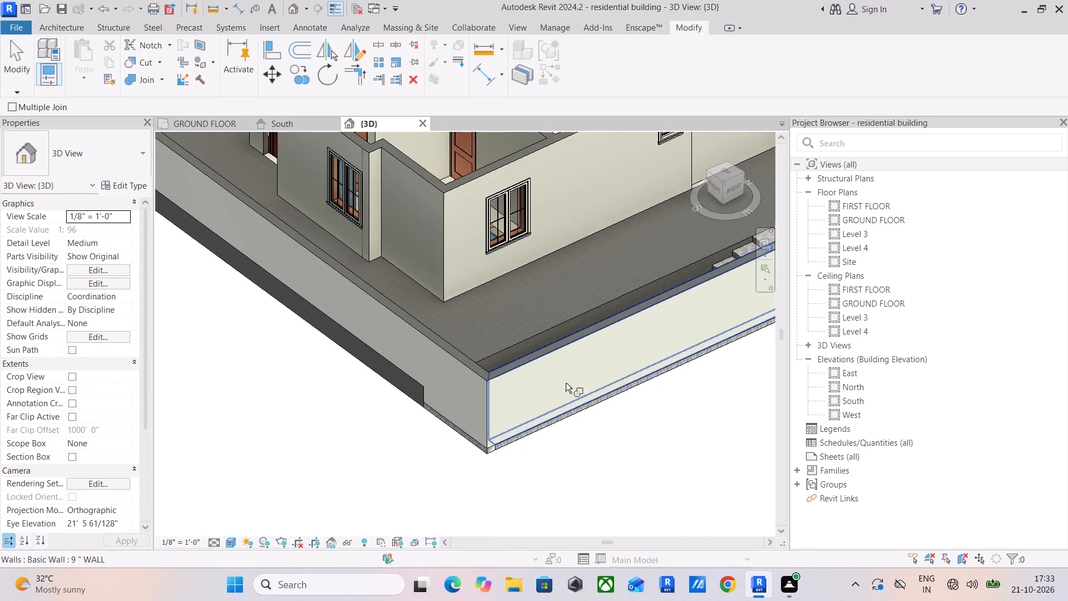
scroll(580, 380, "down", 3)
middle_click_drag(594, 377, 531, 403)
scroll(706, 316, "up", 2)
scroll(706, 316, "down", 2)
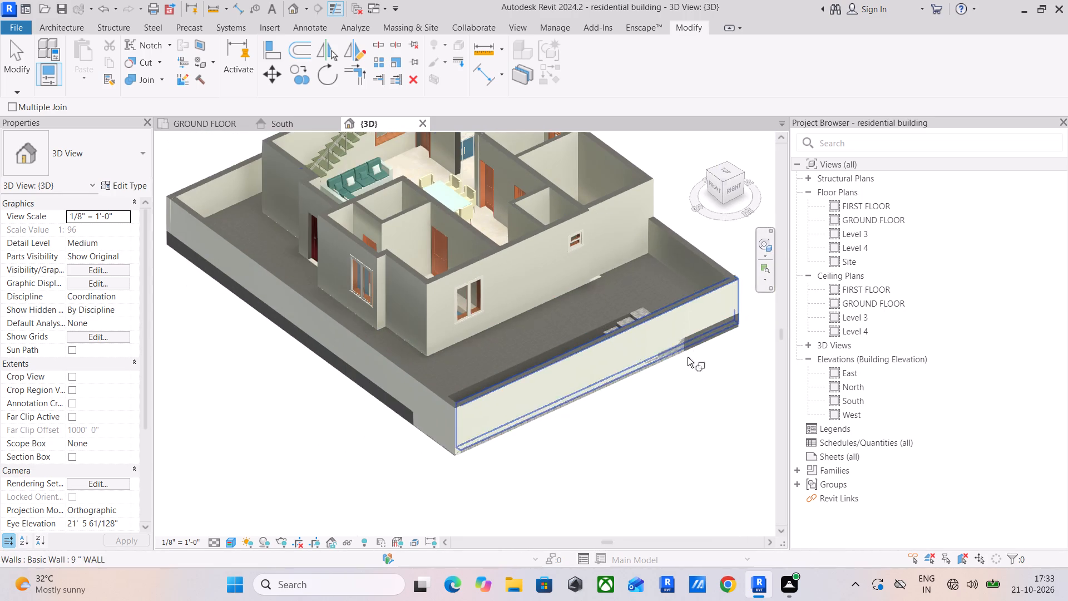
scroll(693, 334, "up", 5)
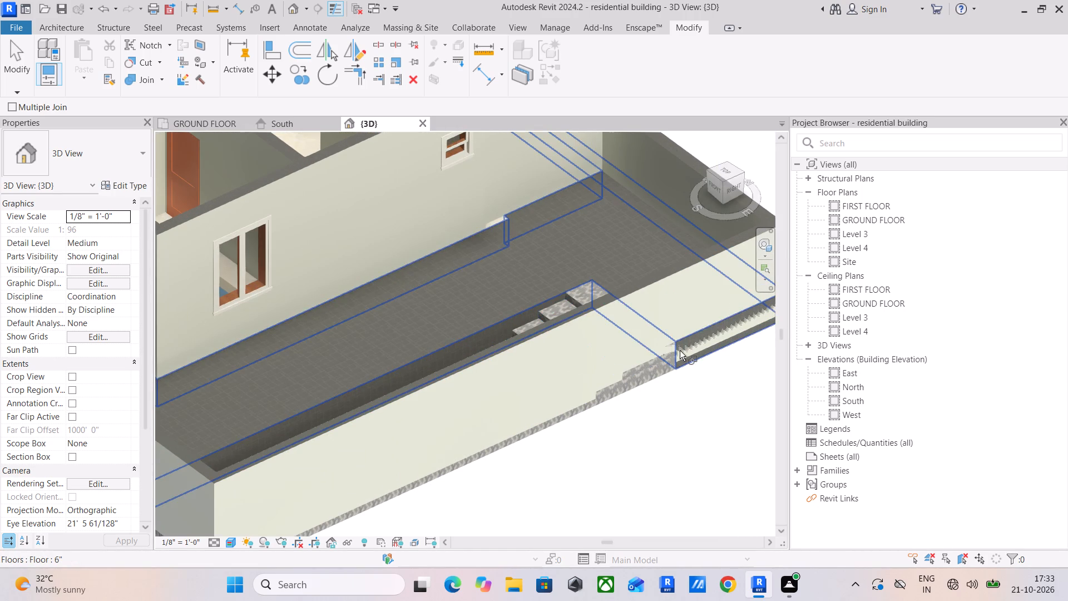
left_click(680, 347)
left_click(672, 273)
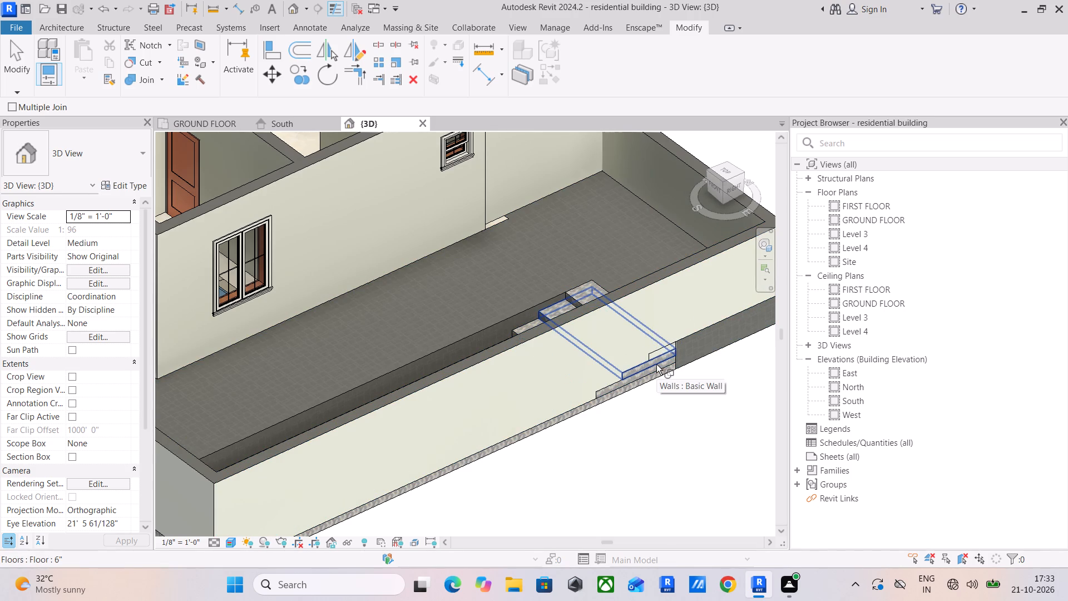
Join each of the three outer steps with the steps-side boundary wall, and end the join command.
scroll(656, 361, "up", 4)
left_click(656, 351)
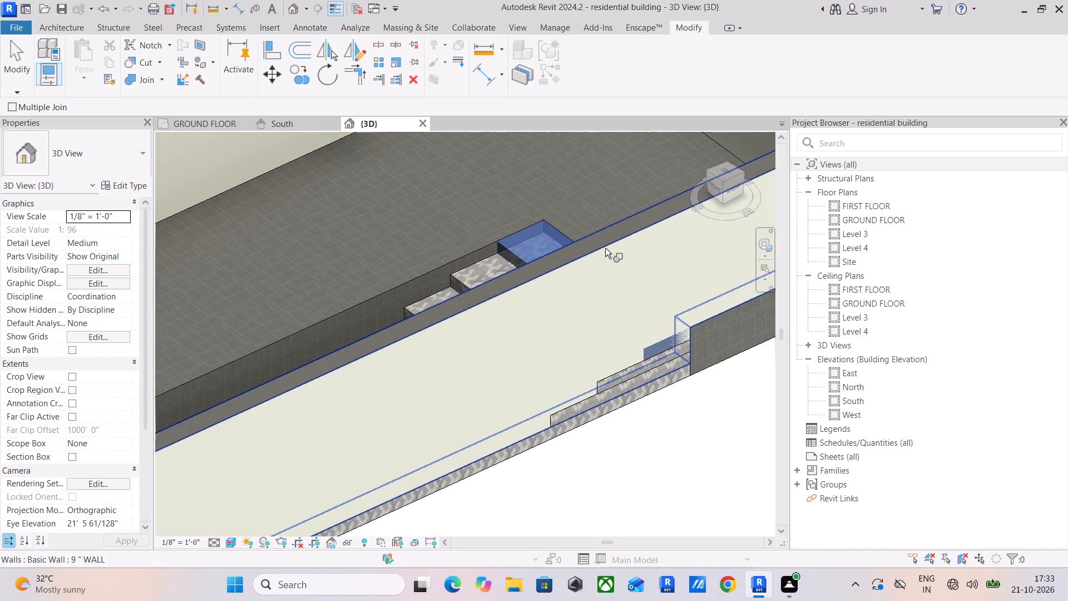
left_click(605, 244)
left_click(629, 370)
left_click_drag(575, 260, 576, 270)
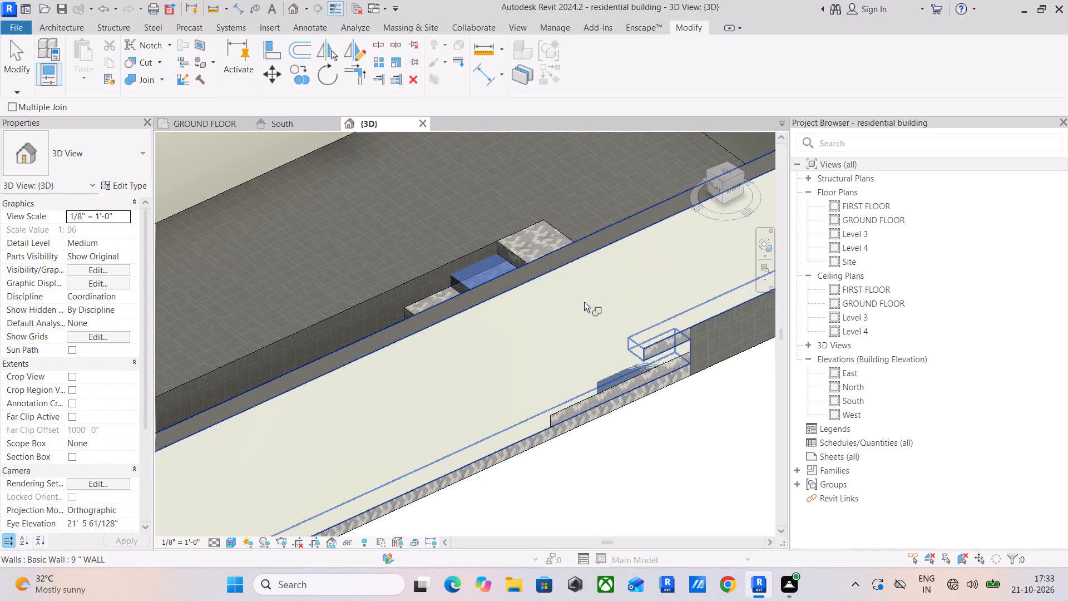
left_click(585, 400)
left_click(522, 277)
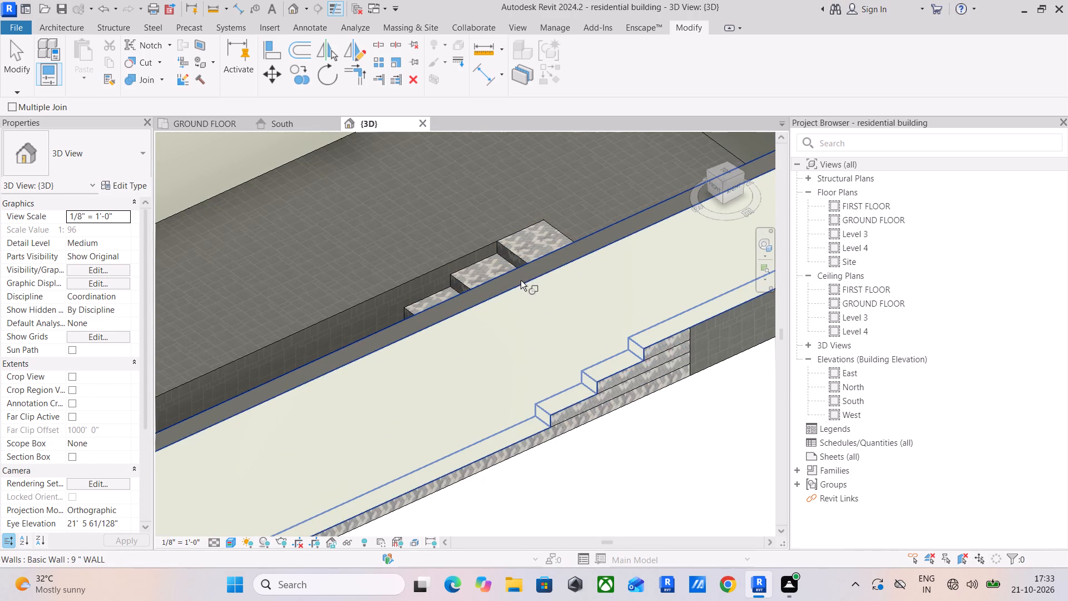
scroll(602, 318, "down", 3)
key("Escape")
key("Escape")
key("Escape")
key("Escape")
scroll(606, 318, "down", 3)
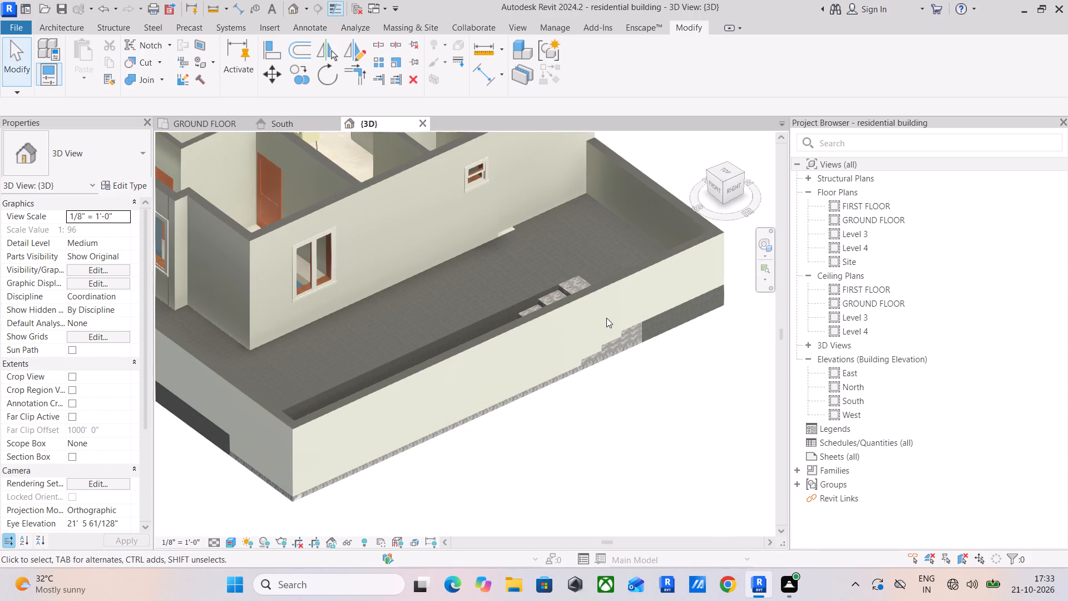
Examine the enclosed ground floor, outer steps and boundary walls in 3D from the front and right side.
middle_click_drag(607, 317, 630, 313)
middle_click_drag(520, 342, 586, 394, "shift")
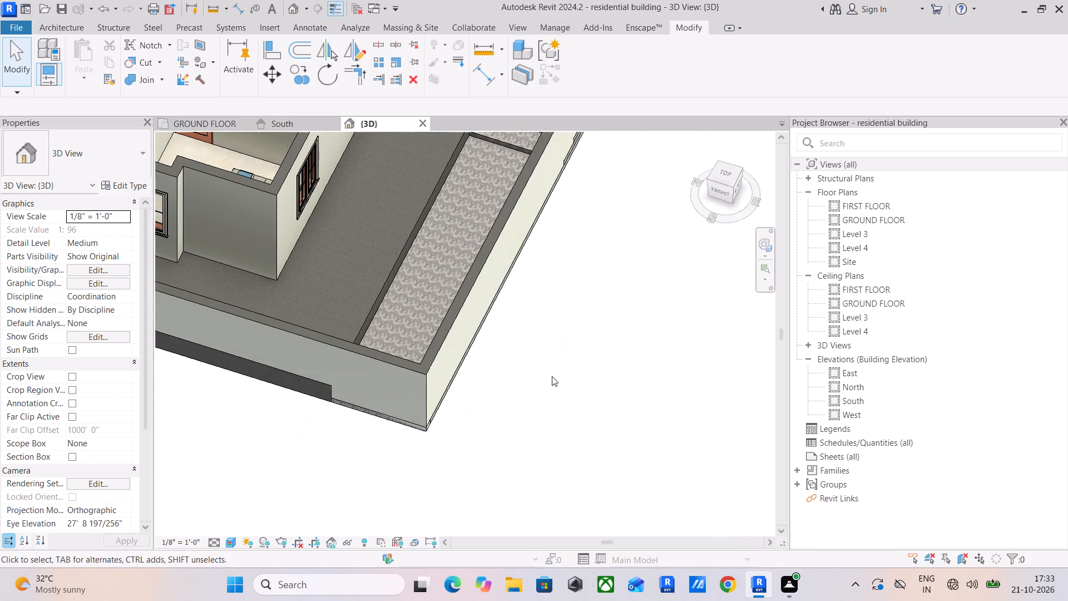
middle_click_drag(478, 340, 436, 284)
middle_click_drag(434, 284, 444, 366)
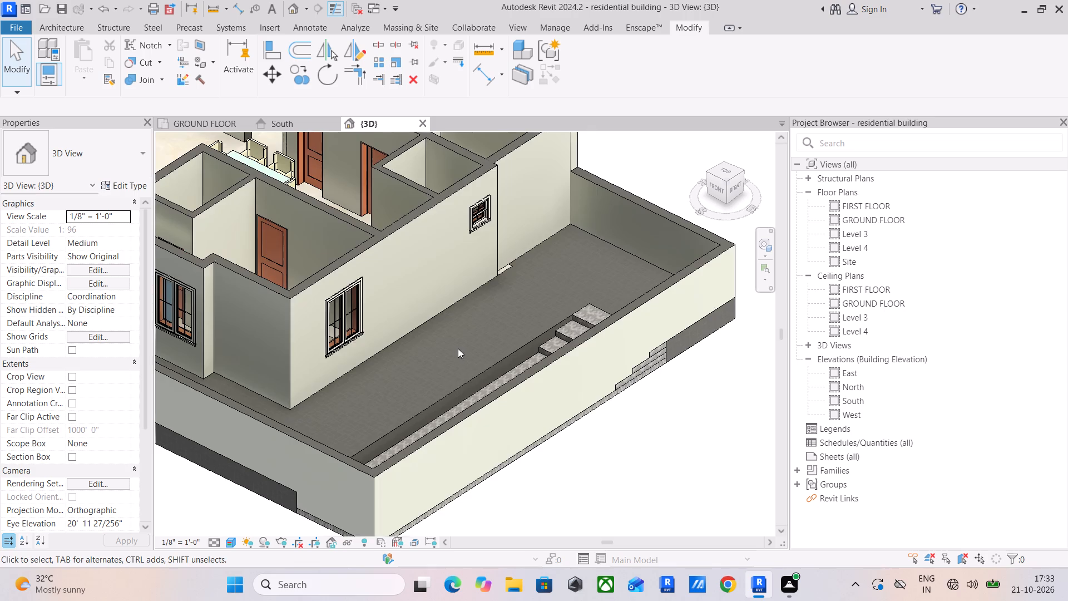
scroll(455, 348, "down", 2)
middle_click_drag(407, 353, 613, 469)
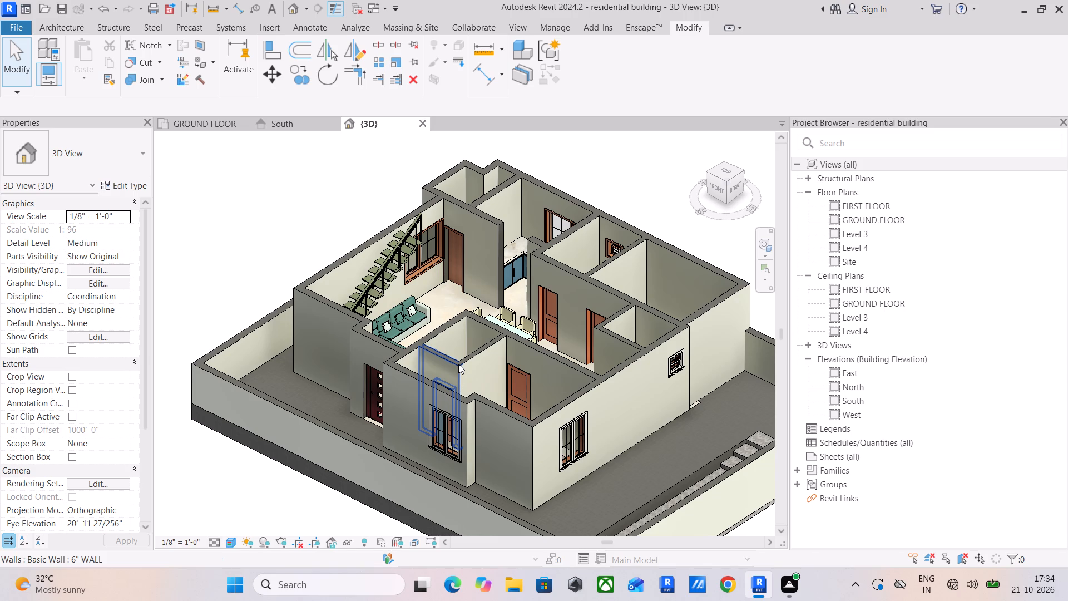
scroll(461, 361, "down", 2)
middle_click_drag(519, 348, 434, 390, "shift")
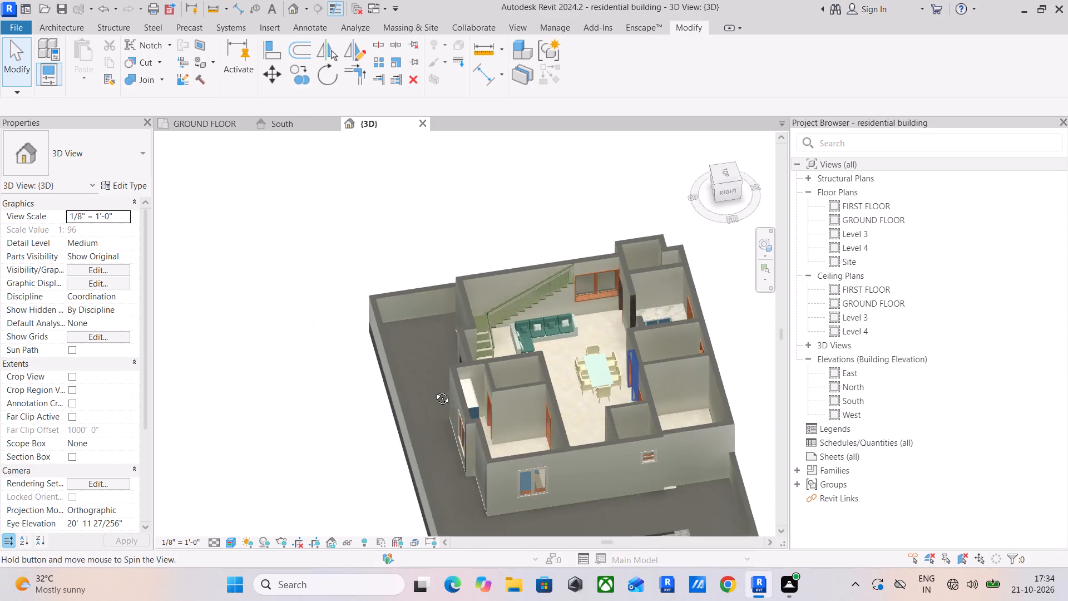
middle_click_drag(434, 390, 580, 310, "shift")
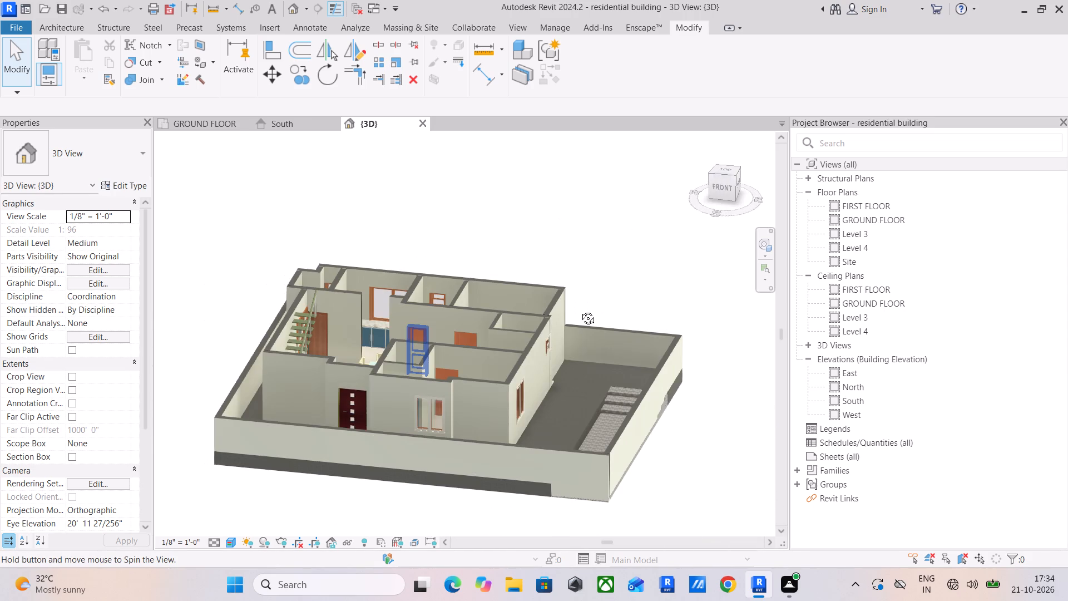
middle_click_drag(580, 310, 596, 337, "shift")
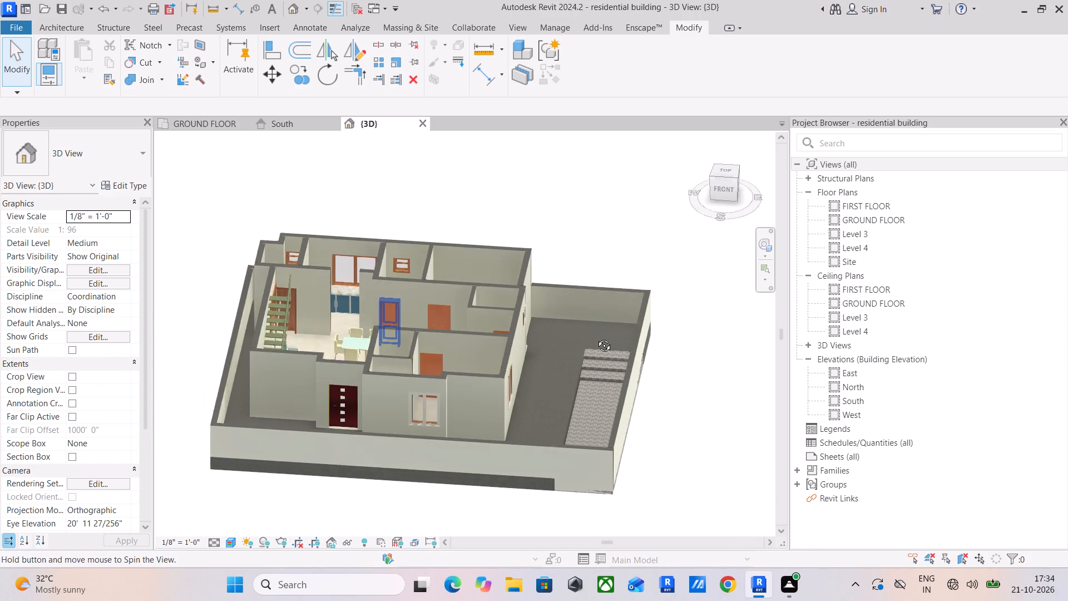
middle_click_drag(596, 337, 557, 312, "shift")
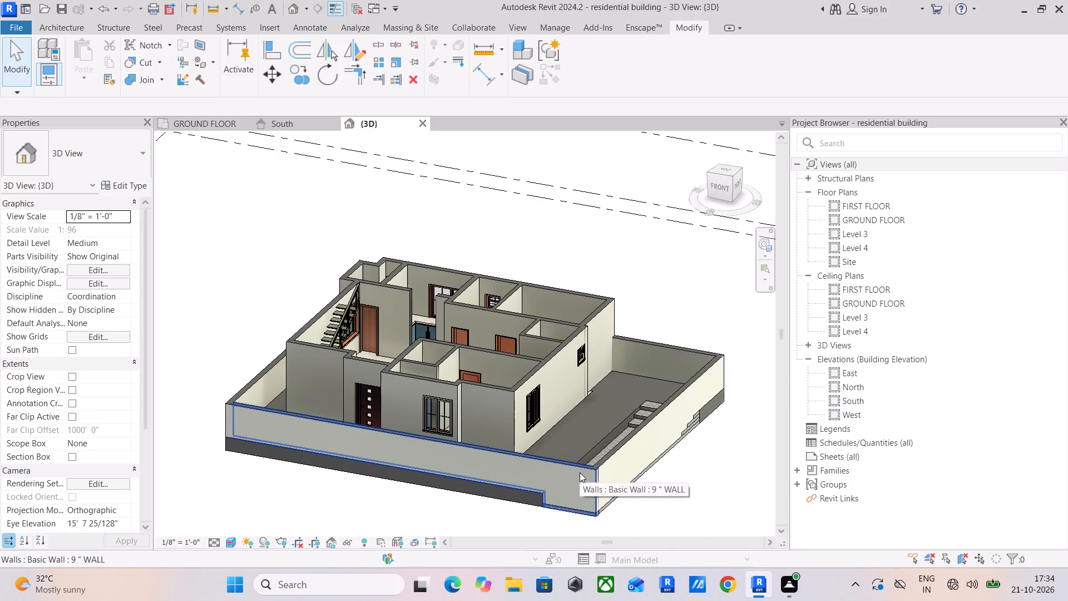
In the ground floor plan, start a floor similar to the raised outer floor, using a duplicated type with a 6" structure layer.
left_click(210, 125)
scroll(397, 291, "down", 4)
middle_click_drag(399, 293, 573, 202)
left_click(613, 322)
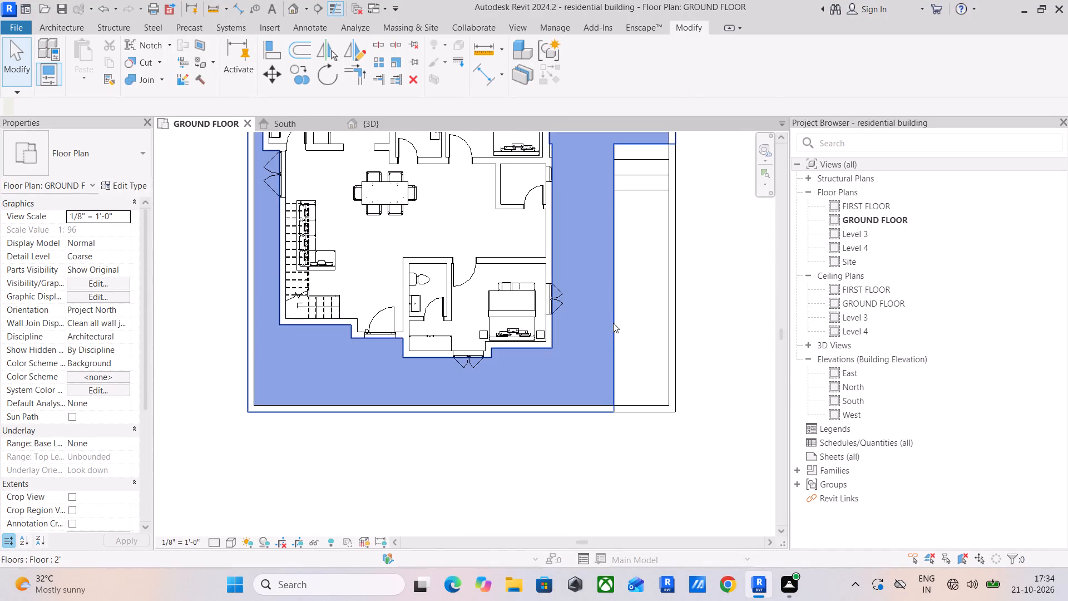
scroll(484, 372, "down", 2)
middle_click_drag(484, 372, 507, 366)
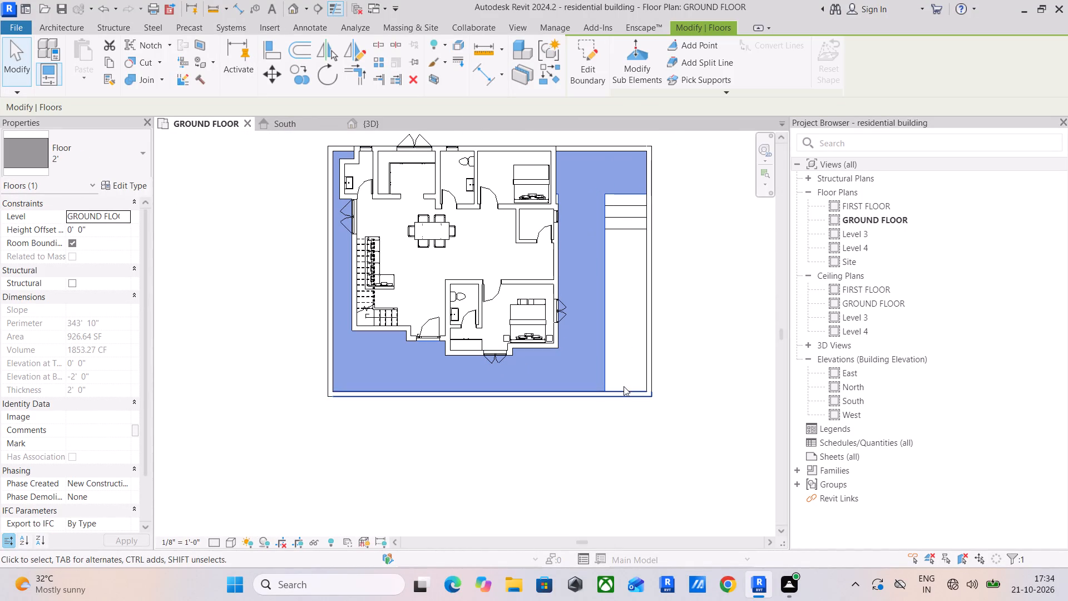
left_click(554, 79)
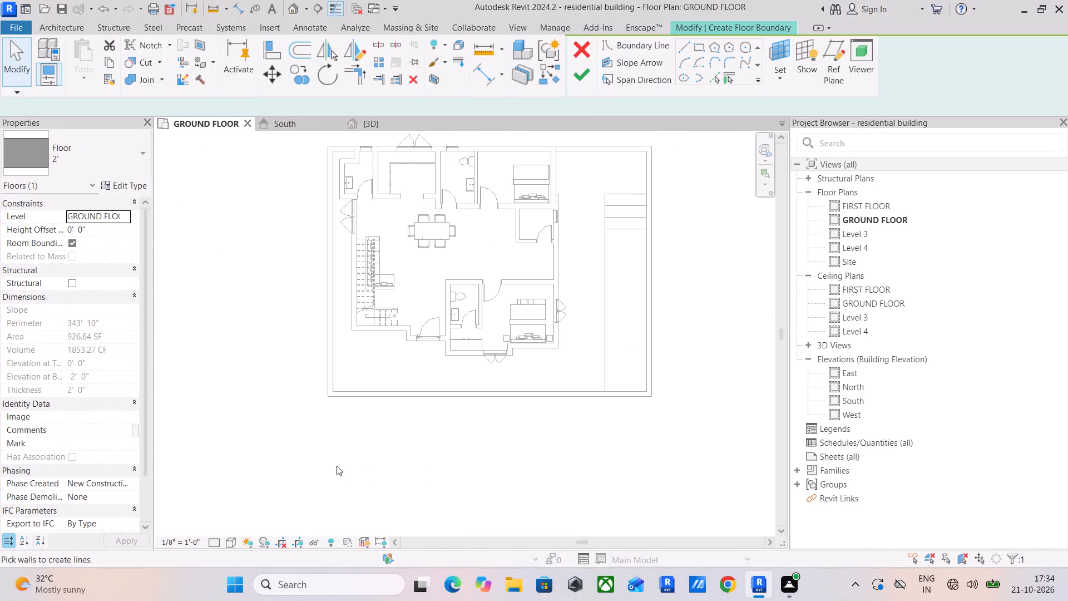
left_click(127, 184)
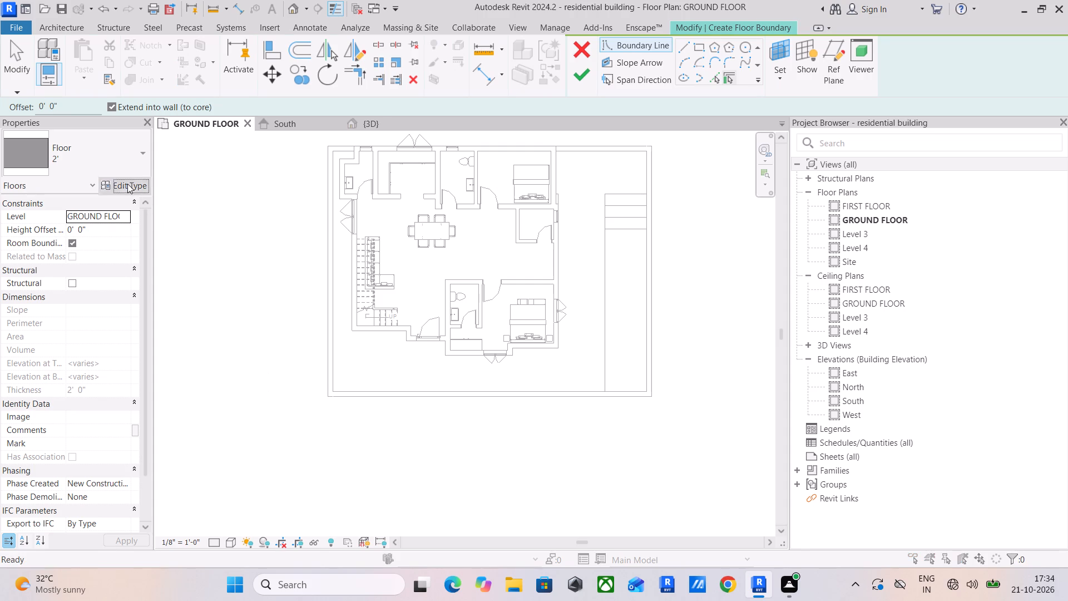
left_click(693, 111)
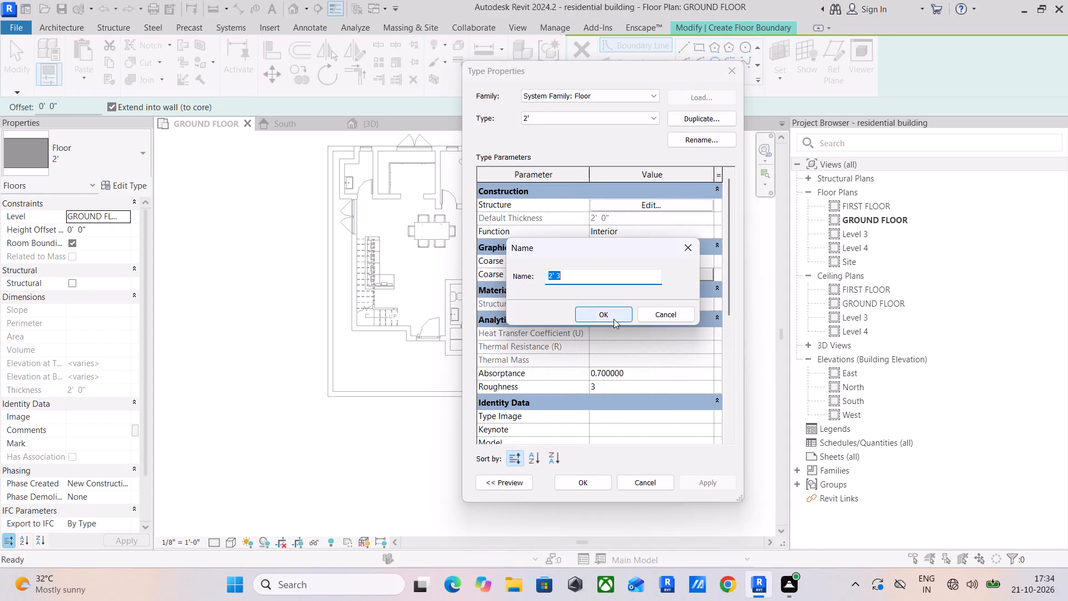
left_click(613, 317)
left_click(679, 208)
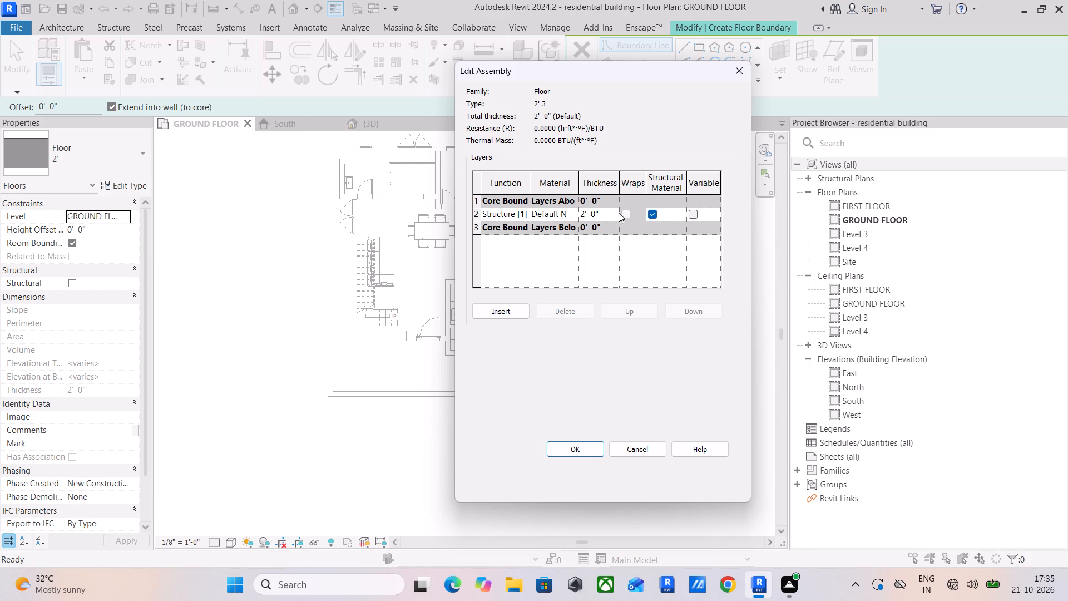
left_click(614, 212)
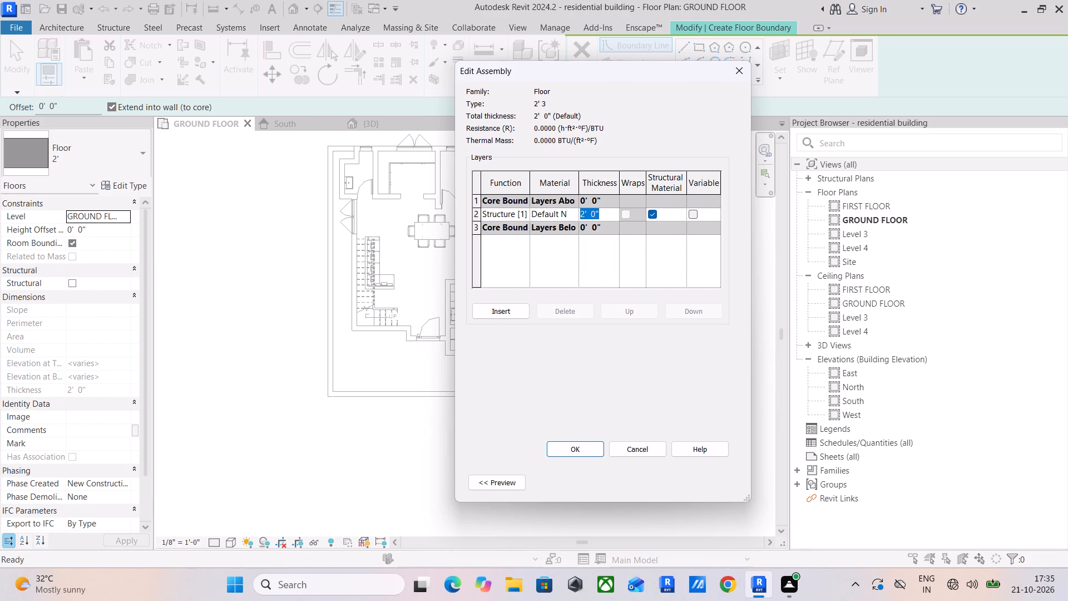
type("6\"")
key("Return")
left_click(571, 447)
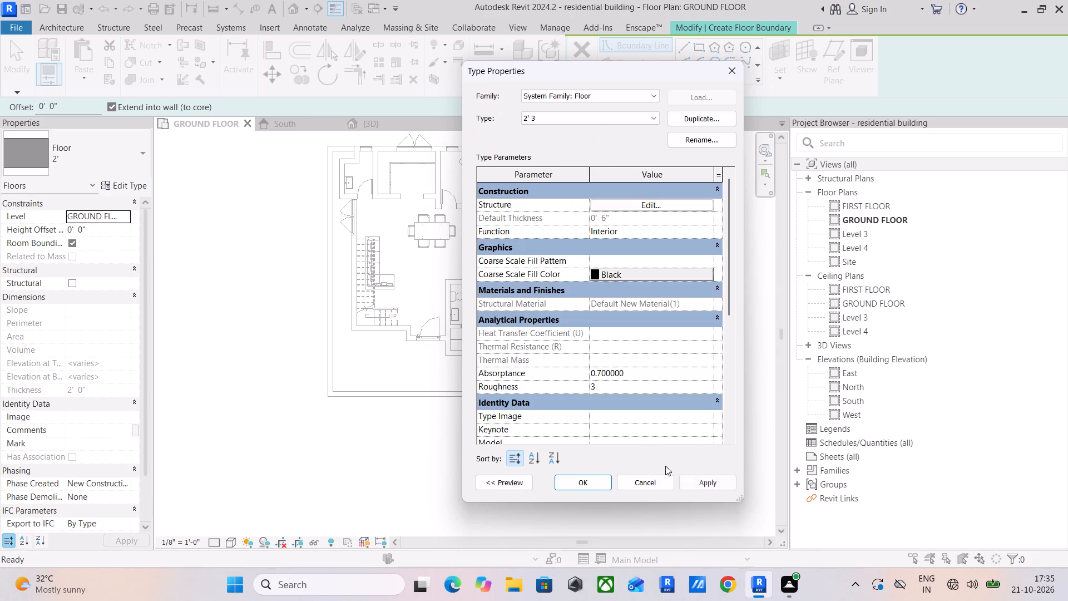
left_click(708, 484)
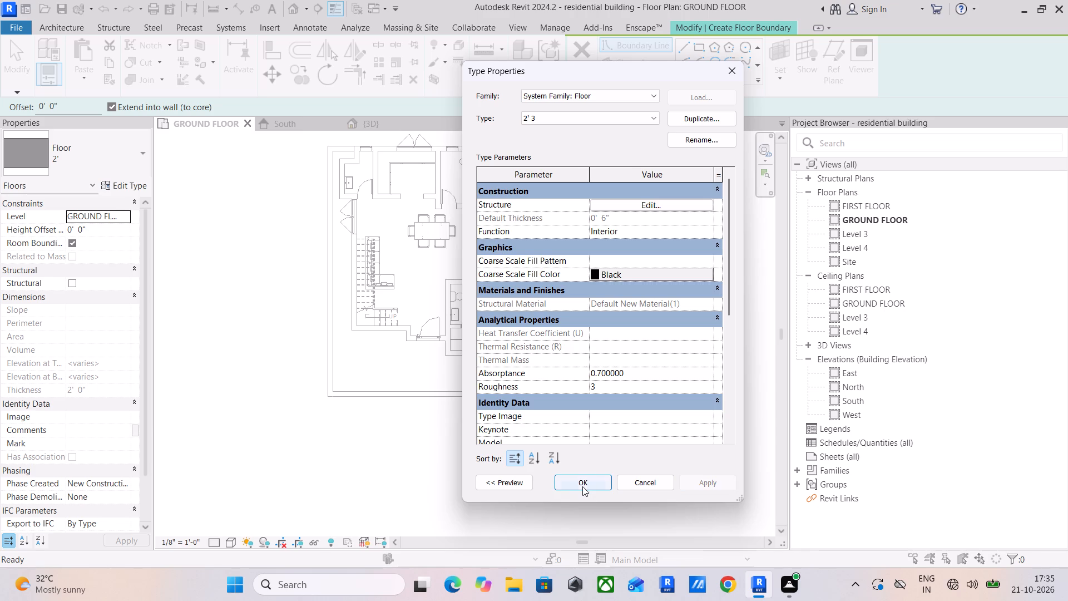
left_click(582, 486)
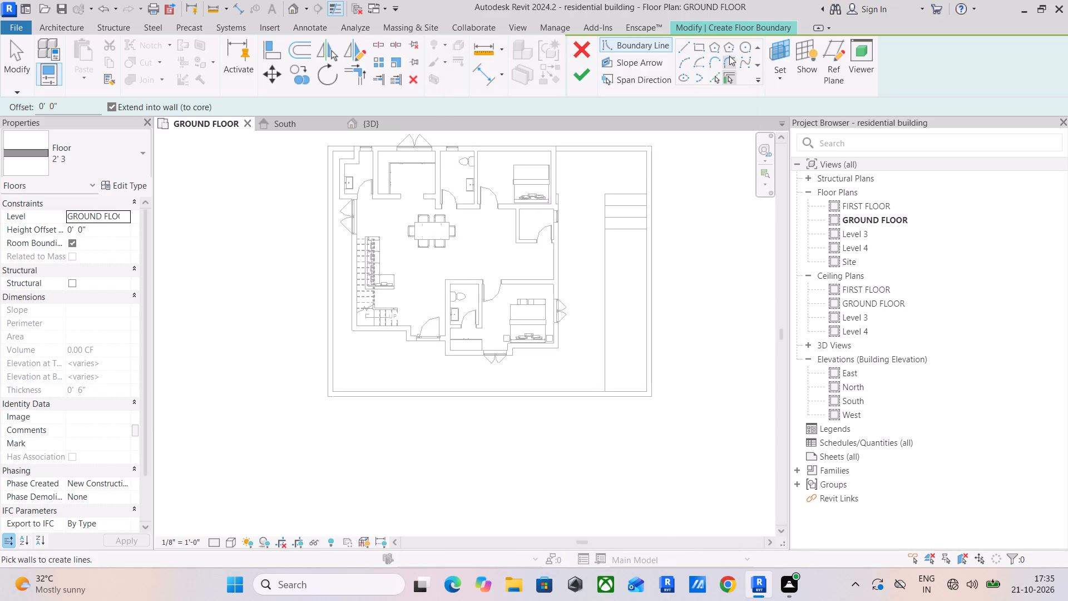
Sketch a rectangular floor boundary about 136' by 24' outward from the front boundary wall, starting at its west outer corner.
left_click(693, 50)
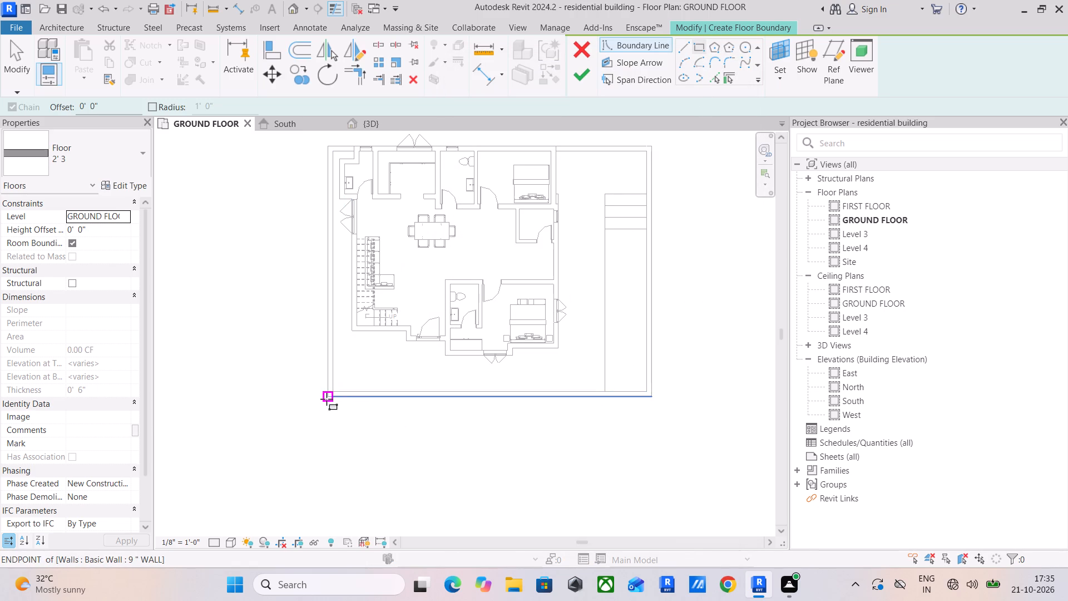
left_click(327, 399)
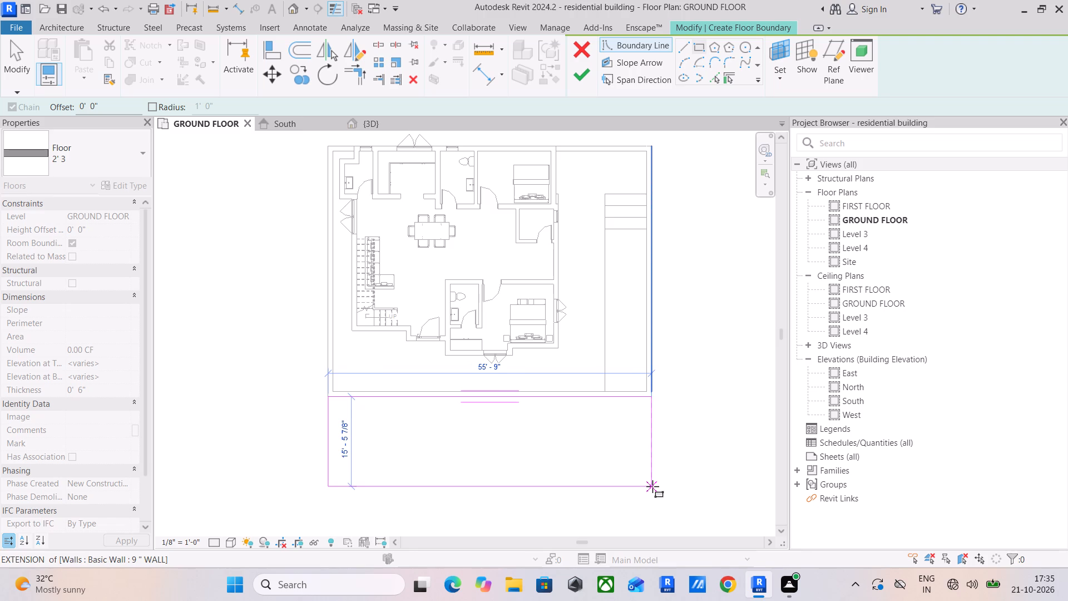
scroll(652, 486, "down", 1)
middle_click_drag(652, 486, 611, 388)
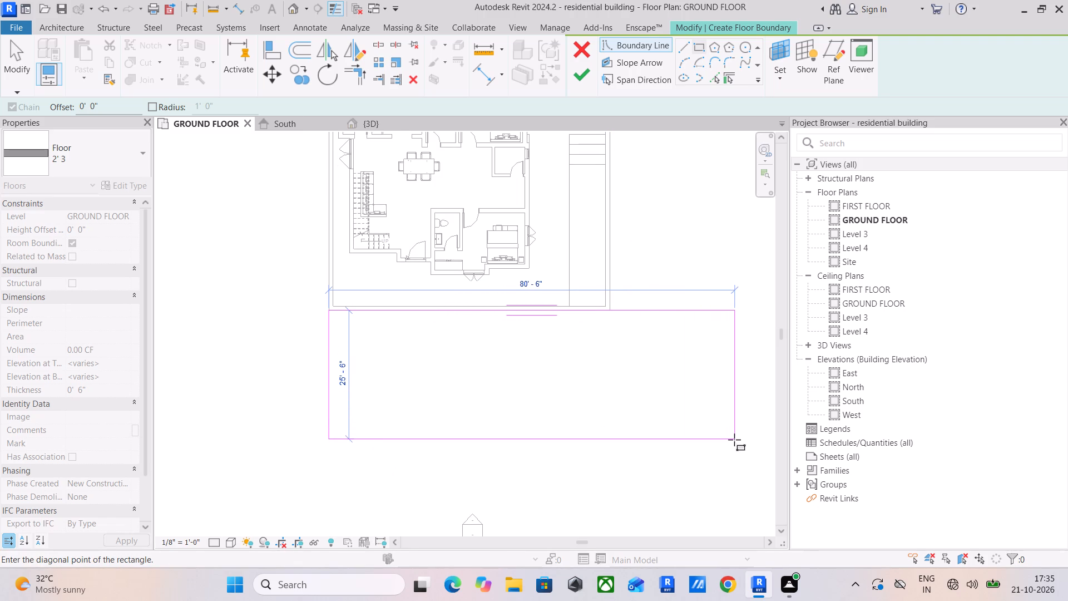
scroll(734, 440, "down", 4)
middle_click_drag(733, 440, 529, 401)
left_click(685, 395)
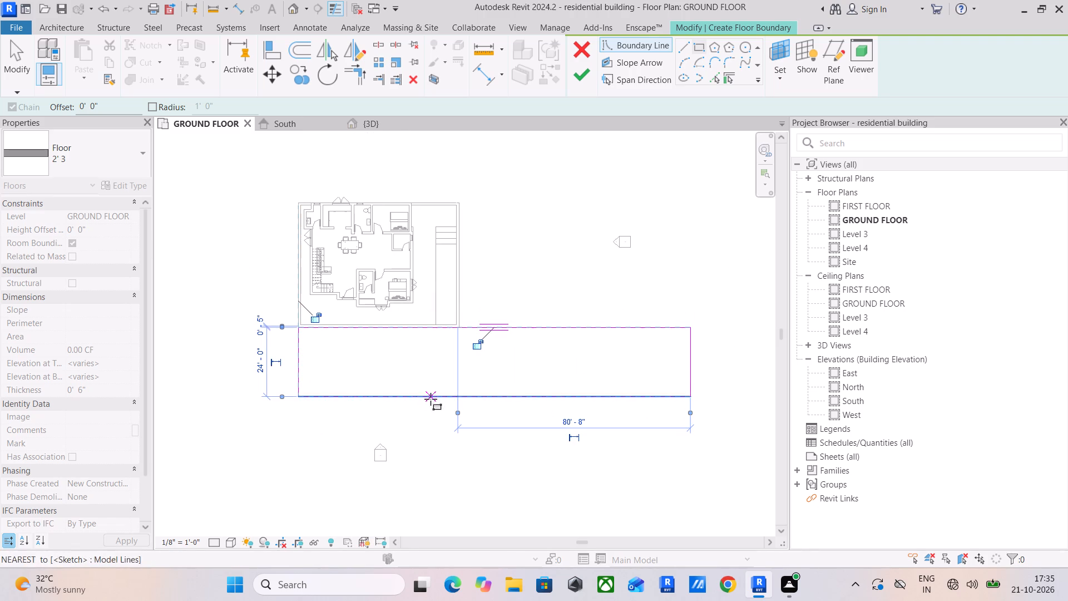
left_click(256, 363)
key("Escape")
key("Escape")
key("Escape")
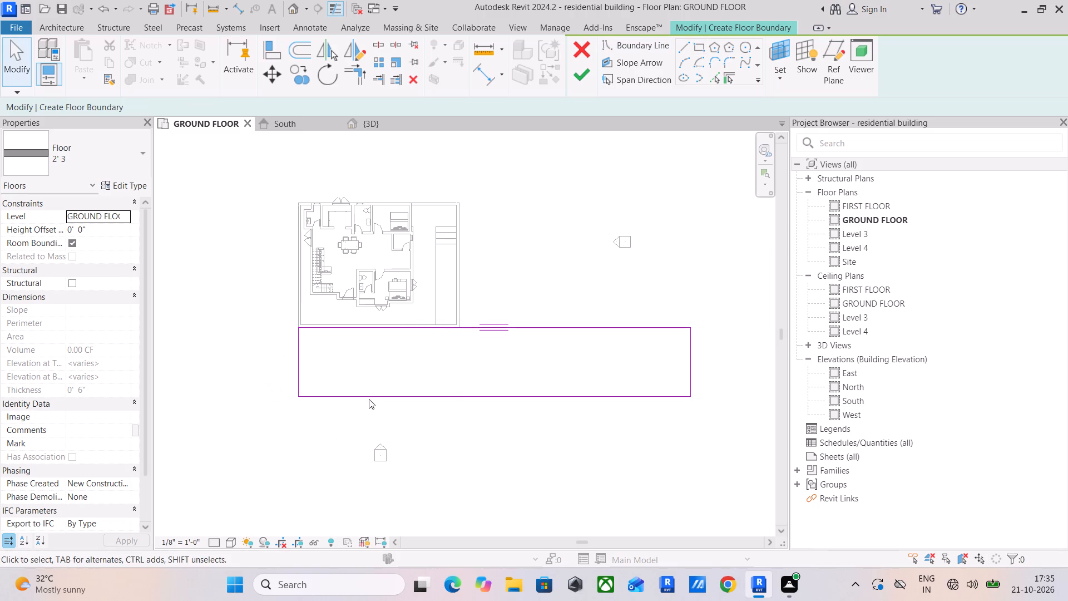
Set the depth of the rectangular floor sketch in front of the house to 30'.
left_click(369, 399)
left_click(260, 359)
type("30'")
key("Return")
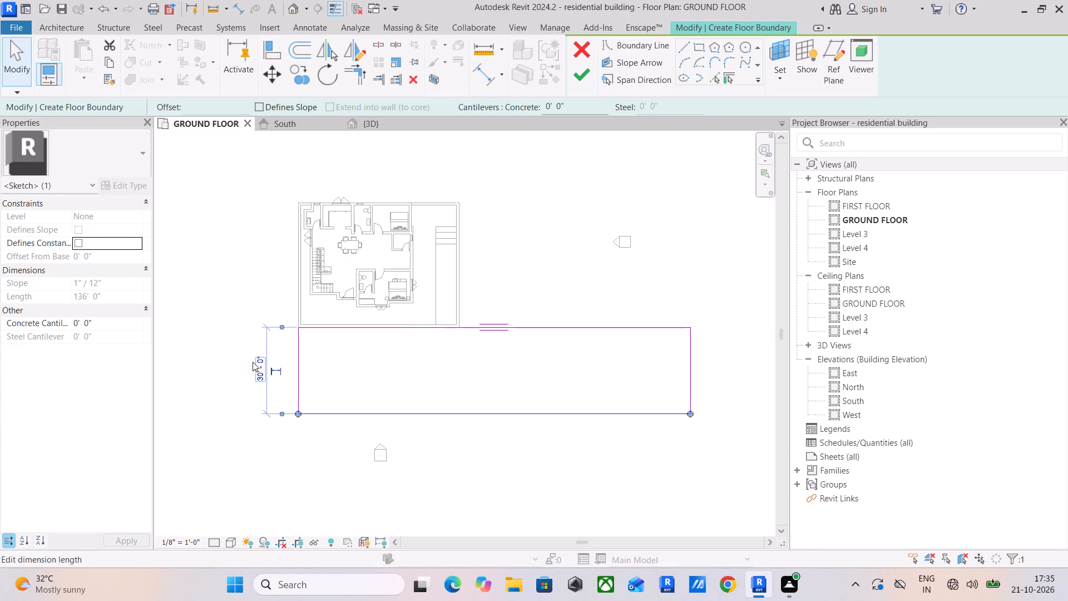
key("Escape")
Stretch the floor sketch's west edge outward, well past the west elevation marker.
left_click(291, 372)
left_click(296, 370)
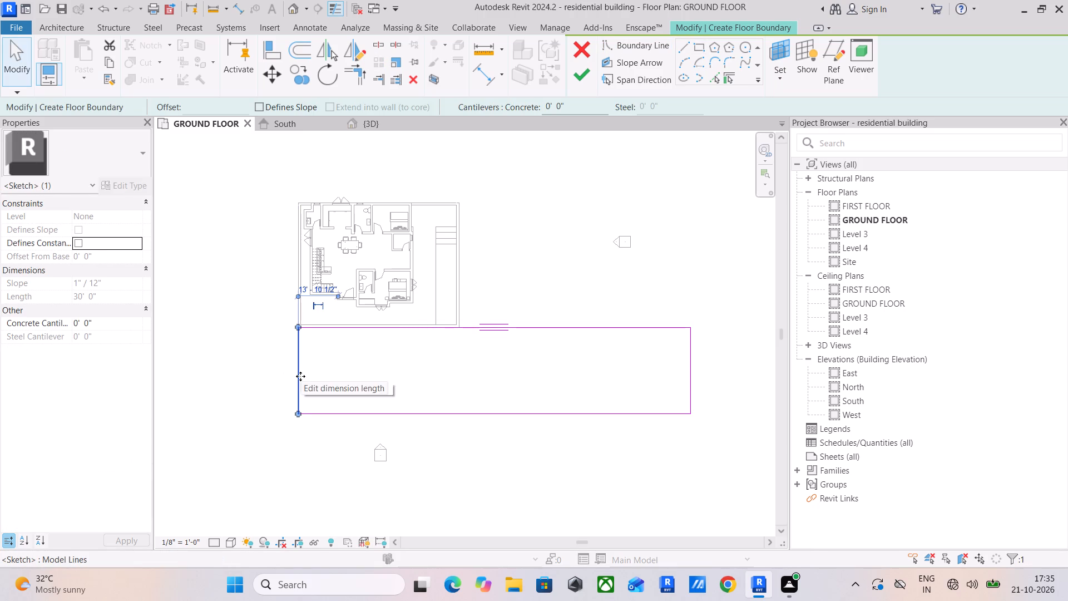
scroll(303, 378, "down", 2)
middle_click_drag(304, 380, 466, 388)
left_click_drag(459, 386, 295, 391)
left_click(471, 391)
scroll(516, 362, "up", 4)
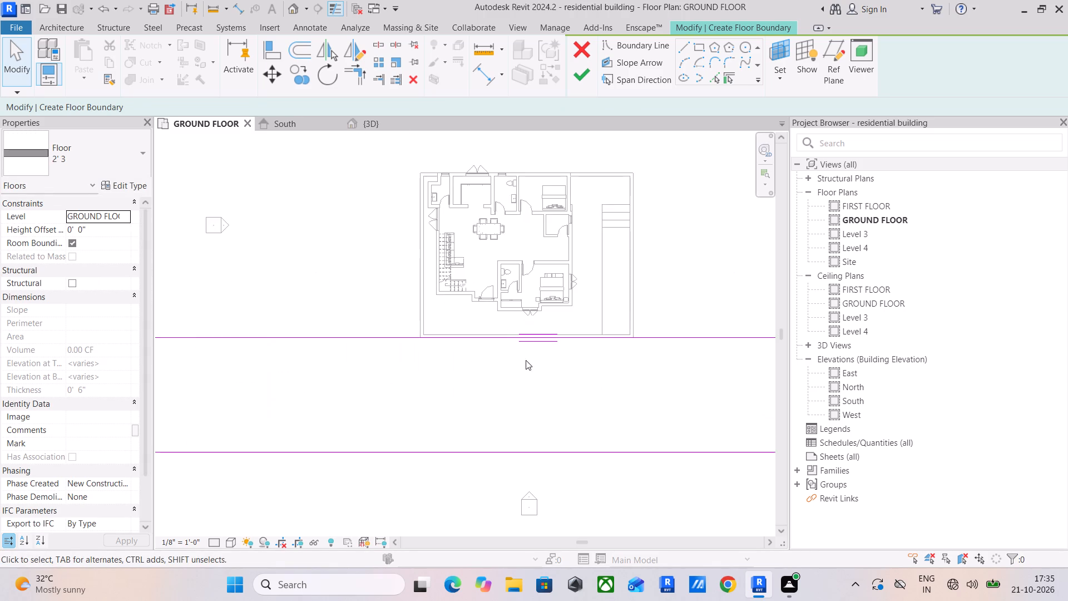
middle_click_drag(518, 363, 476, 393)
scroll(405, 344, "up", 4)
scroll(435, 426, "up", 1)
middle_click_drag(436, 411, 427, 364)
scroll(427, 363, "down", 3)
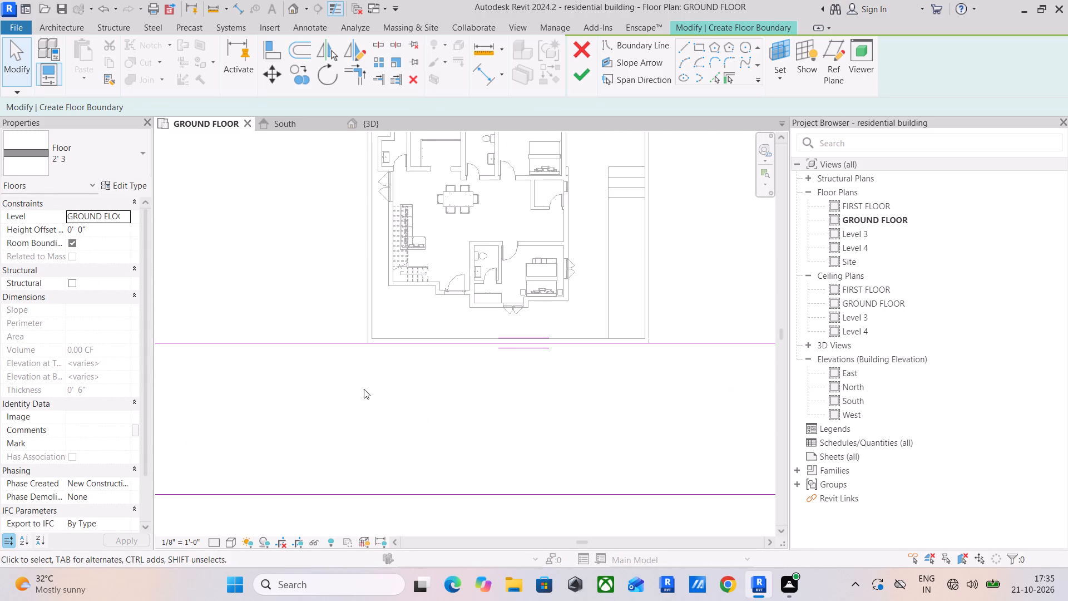
Switch to the South elevation and finish the boundary sketch of the long floor in front of the house.
scroll(358, 389, "down", 3)
scroll(284, 397, "down", 2)
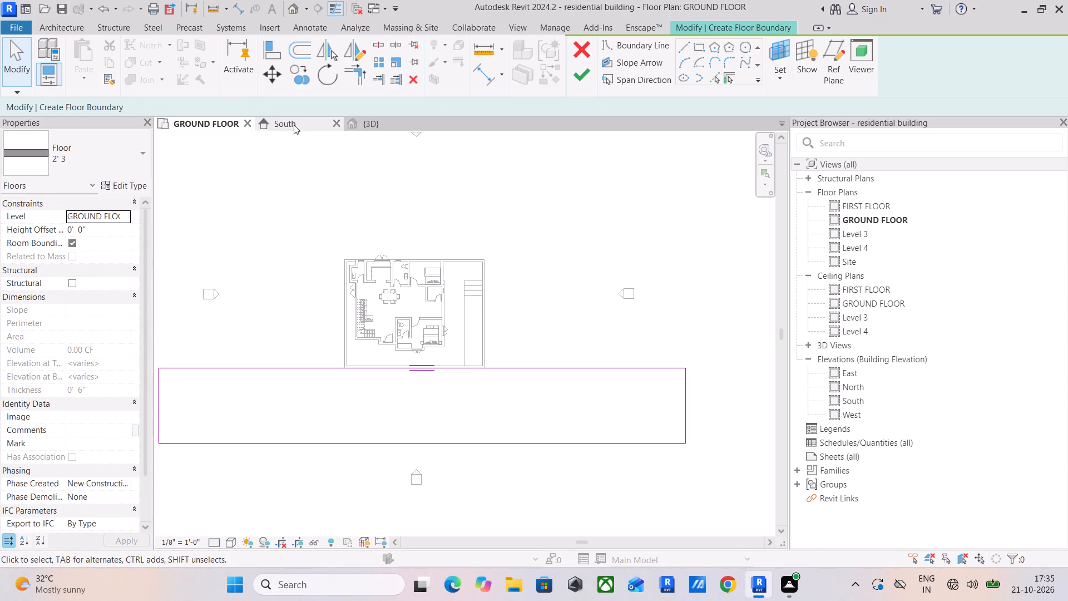
left_click(294, 125)
scroll(343, 375, "down", 5)
scroll(397, 388, "down", 1)
left_click(576, 73)
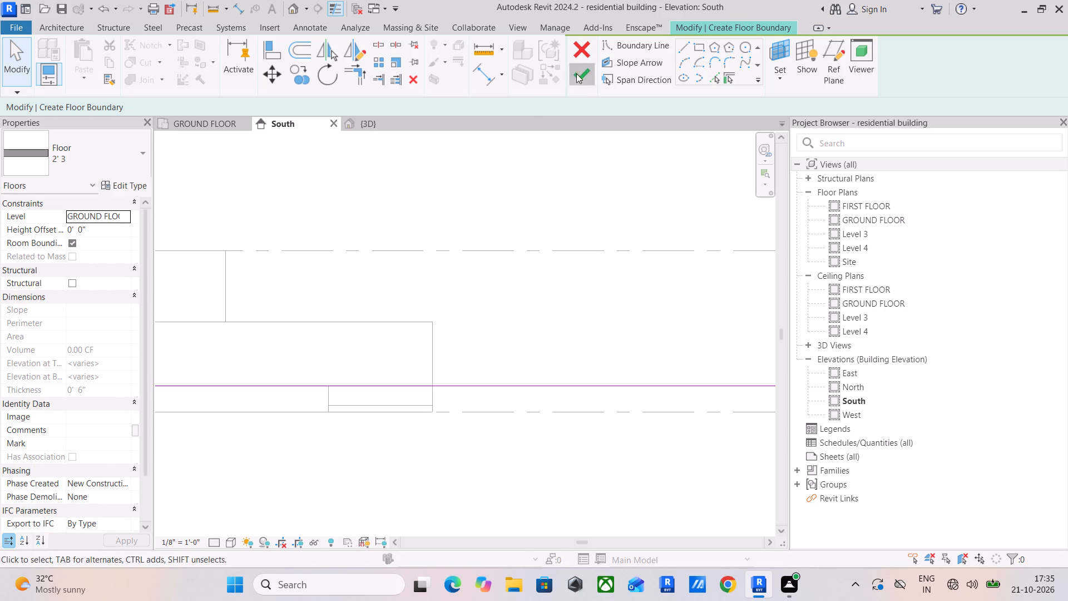
In the South elevation, move the new floor down so its top edge meets the base of the boundary wall.
scroll(510, 383, "down", 3)
middle_click_drag(510, 383, 576, 357)
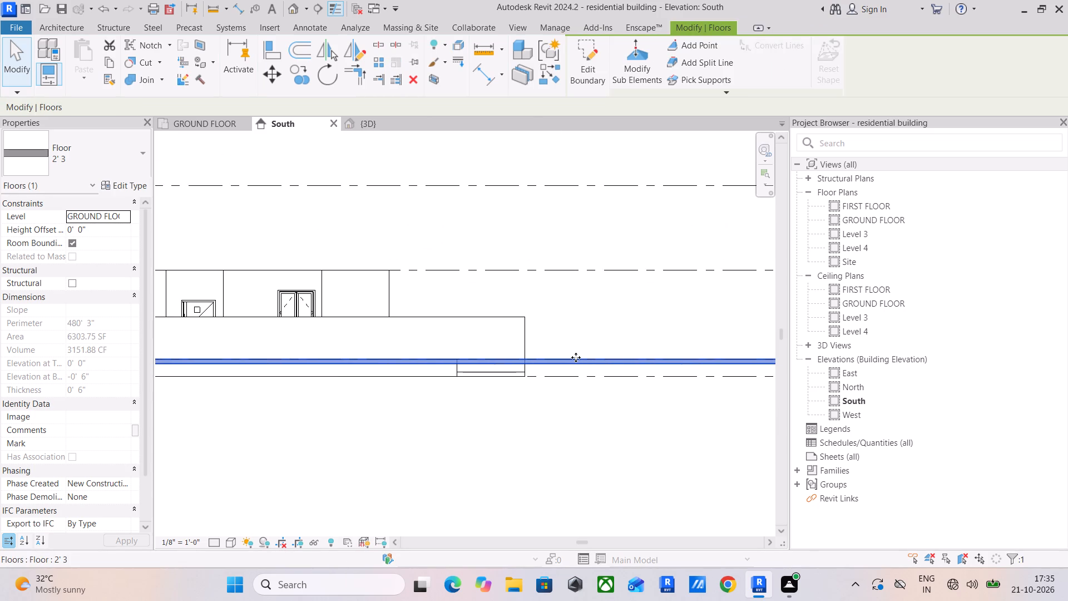
left_click(270, 78)
scroll(535, 362, "up", 7)
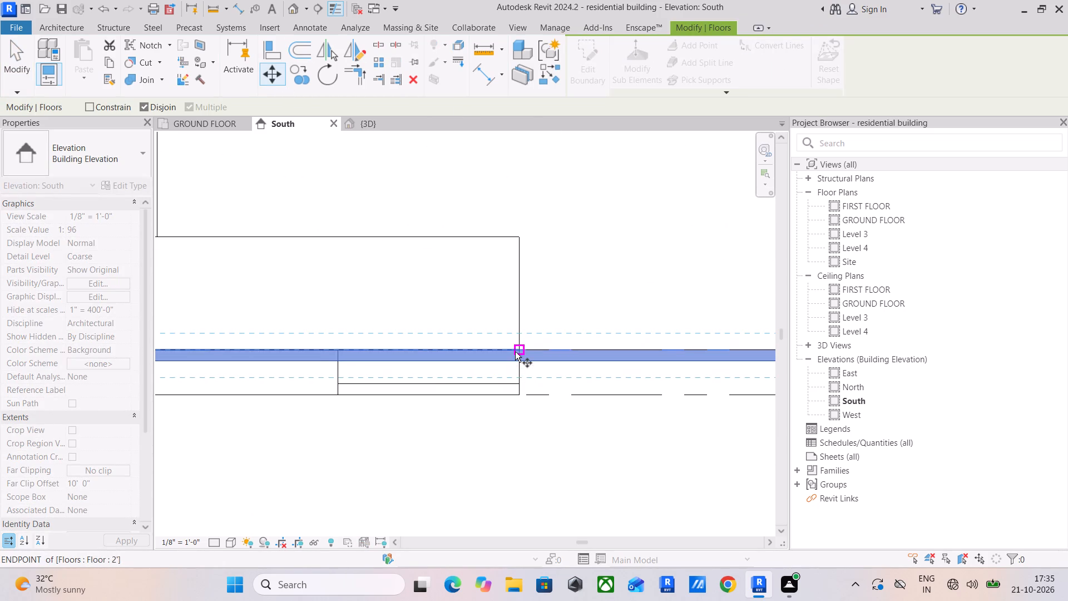
left_click(515, 352)
left_click(518, 400)
In the new floor type's structure layer, duplicate Default New Material(1) with its assets and name the copy road.
scroll(510, 452, "down", 4)
middle_click_drag(510, 453, 591, 431)
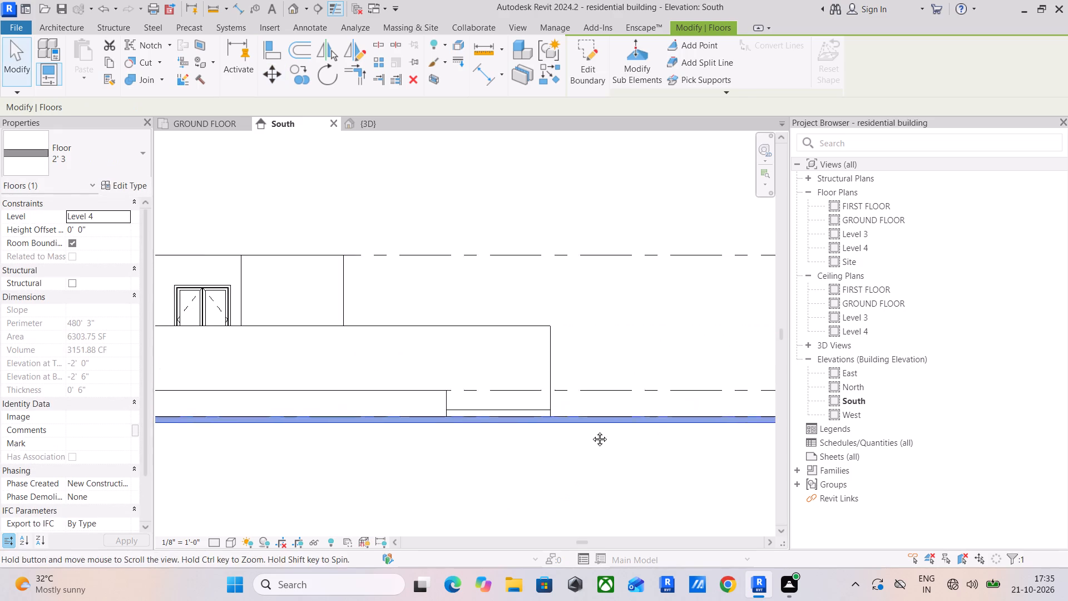
middle_click_drag(591, 431, 627, 418)
scroll(453, 473, "down", 2)
middle_click_drag(453, 473, 611, 487)
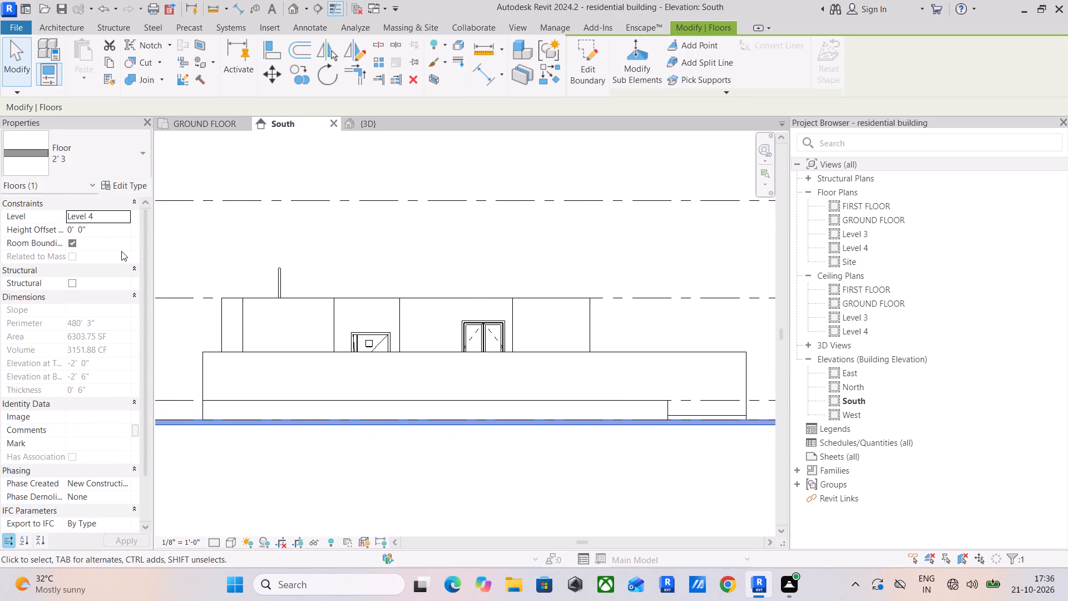
left_click(120, 184)
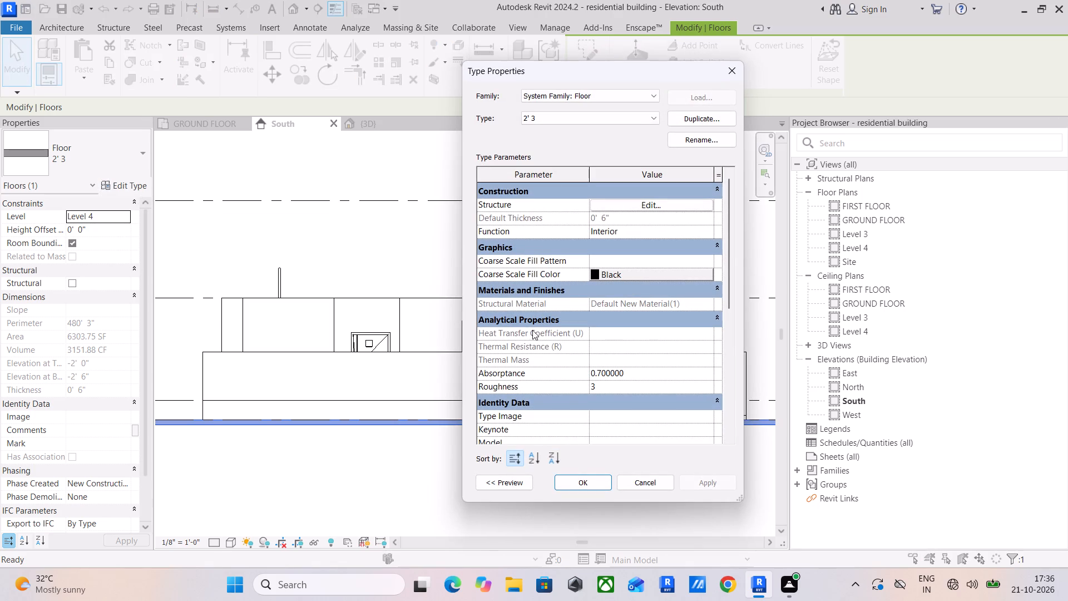
left_click(674, 205)
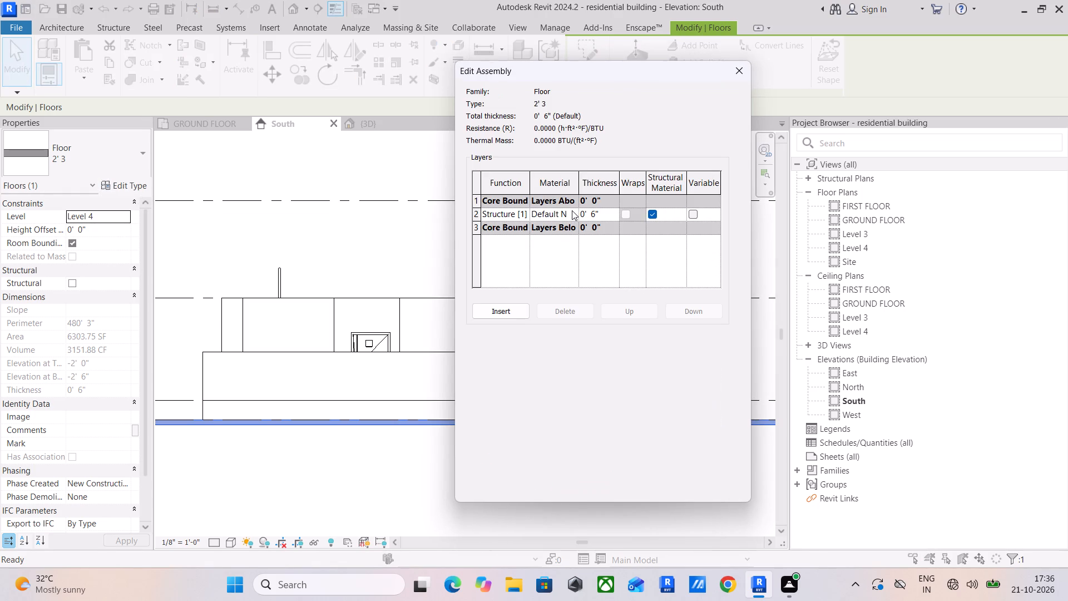
left_click(573, 210)
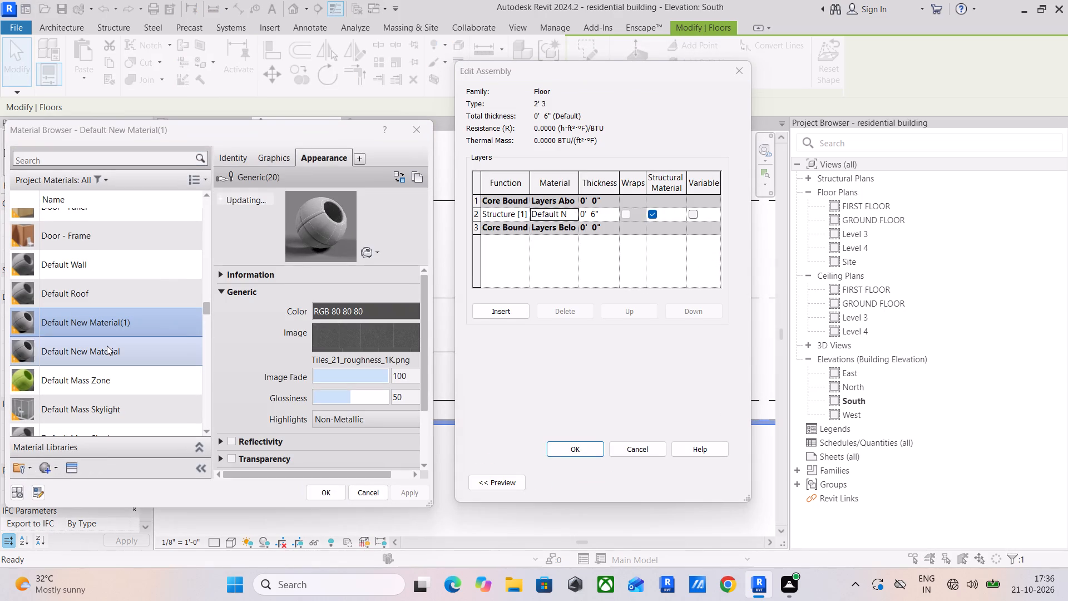
left_click(107, 346)
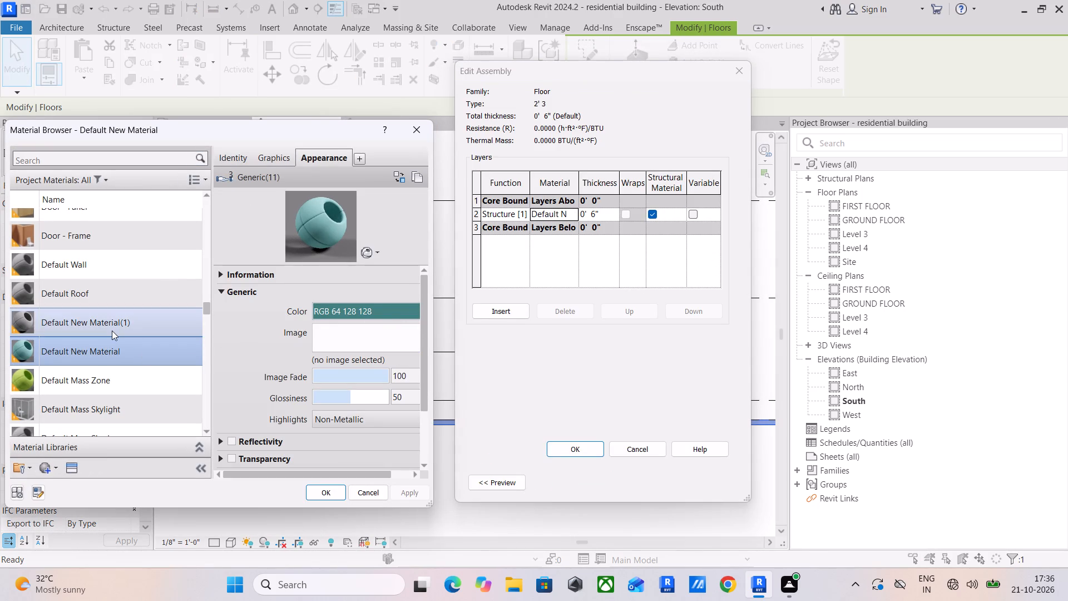
left_click(112, 331)
right_click(112, 331)
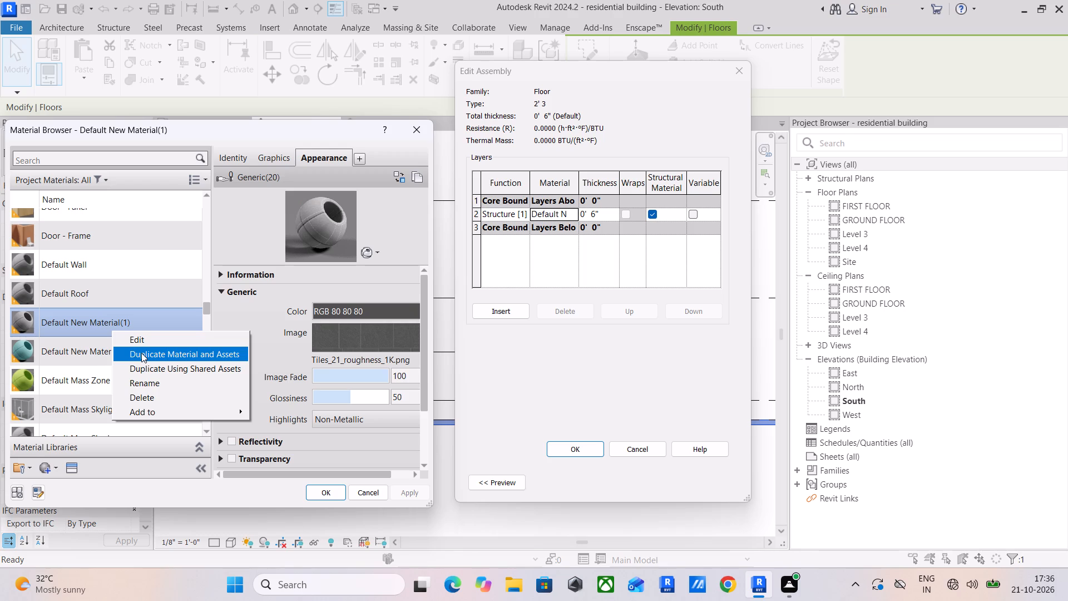
left_click(141, 353)
type("road")
key("Return")
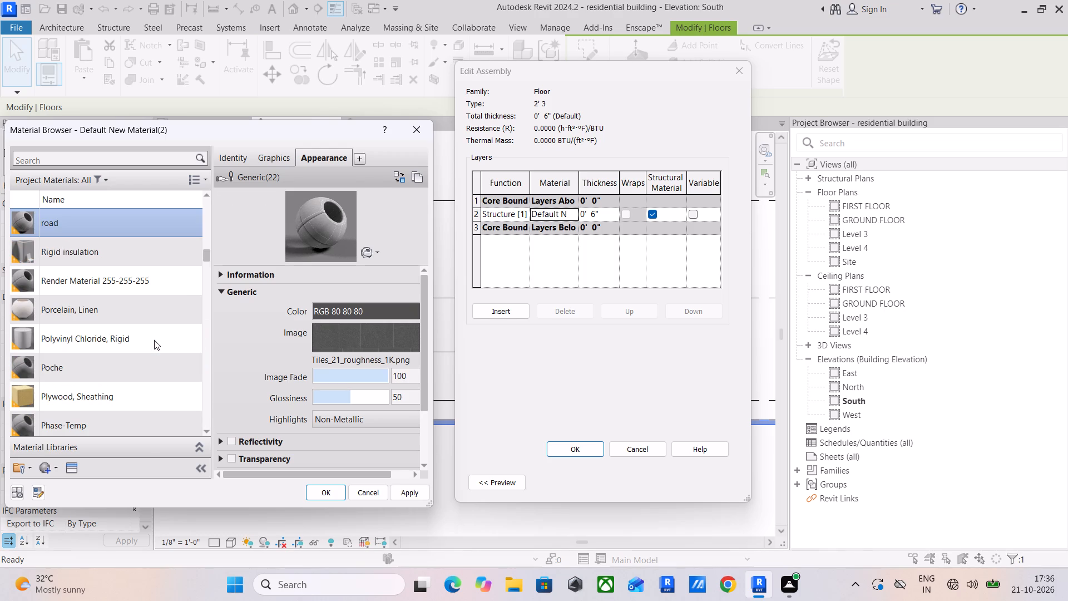
Replace the road material's appearance image with the asphalt road JPG 289f08b9073de76ec7b2d55dbf34e5d8 from the revit material folder on drive D.
left_click(340, 339)
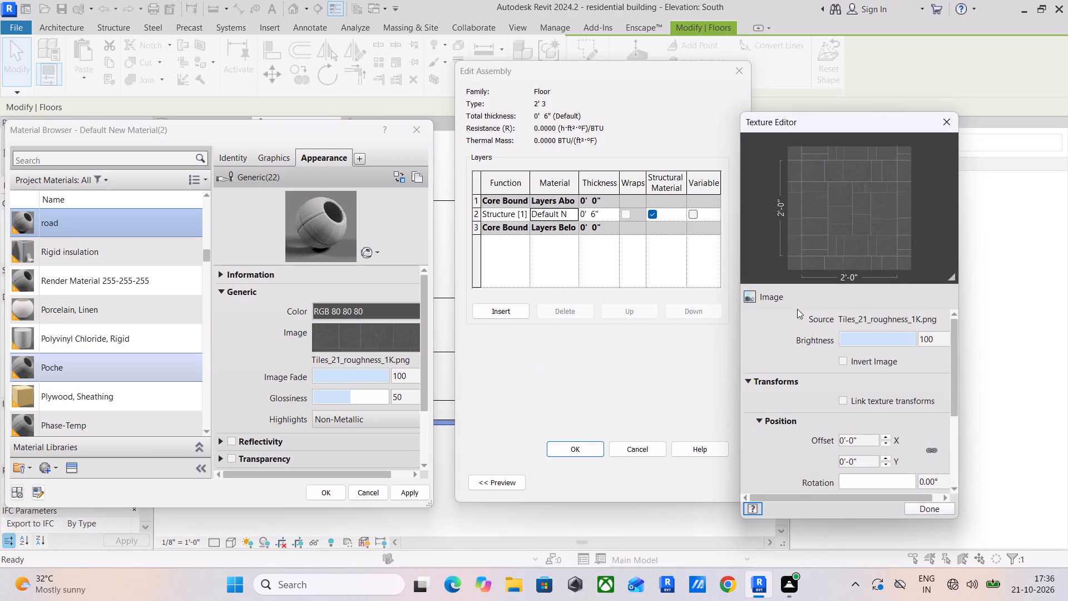
left_click(879, 318)
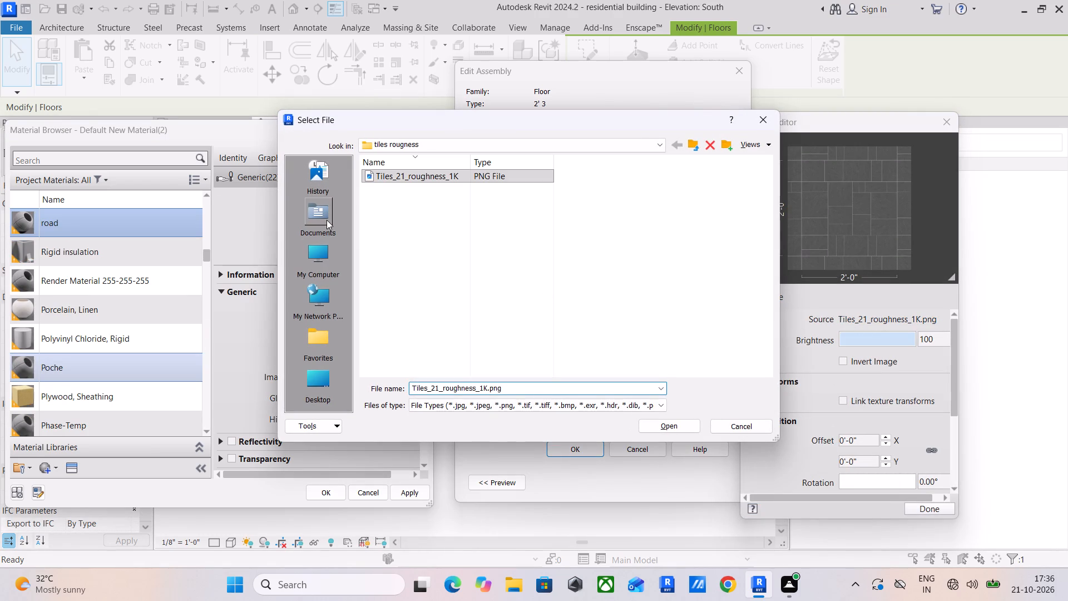
left_click(316, 252)
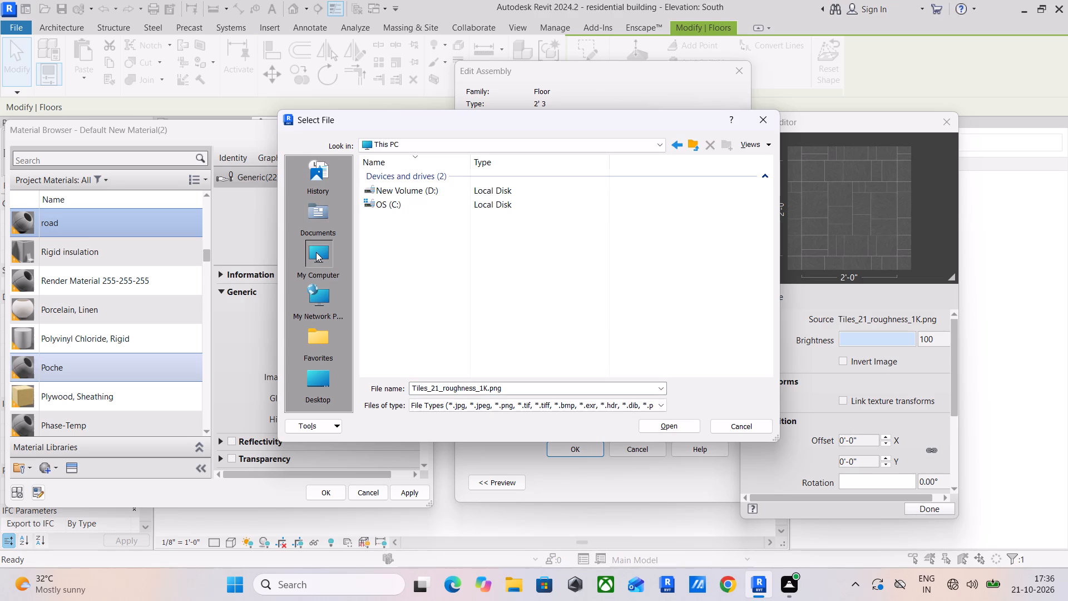
double_click(412, 189)
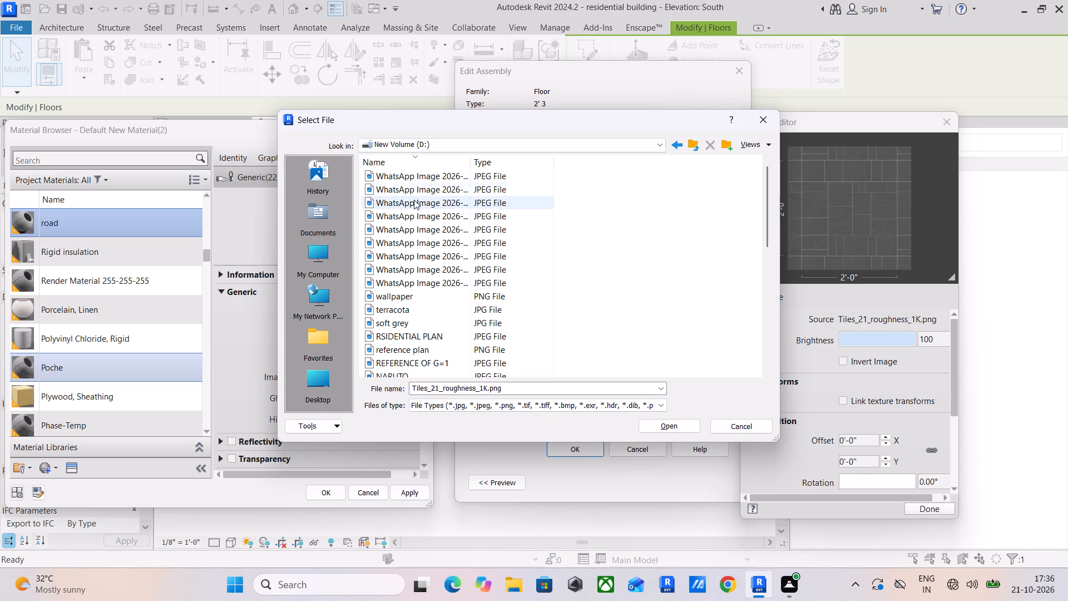
scroll(405, 238, "up", 8, "ctrl")
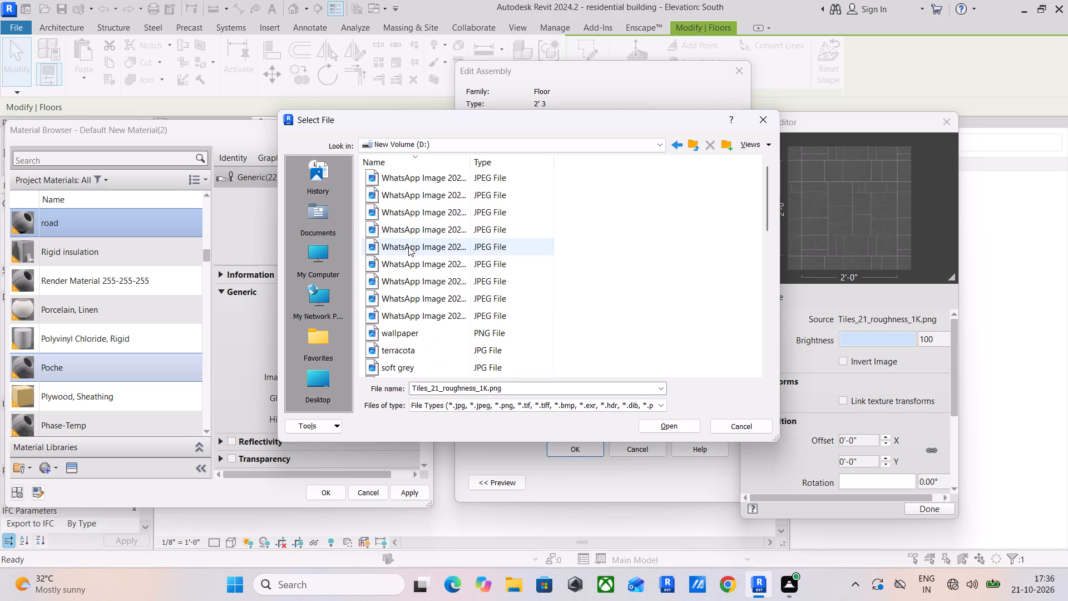
scroll(411, 249, "up", 4, "ctrl")
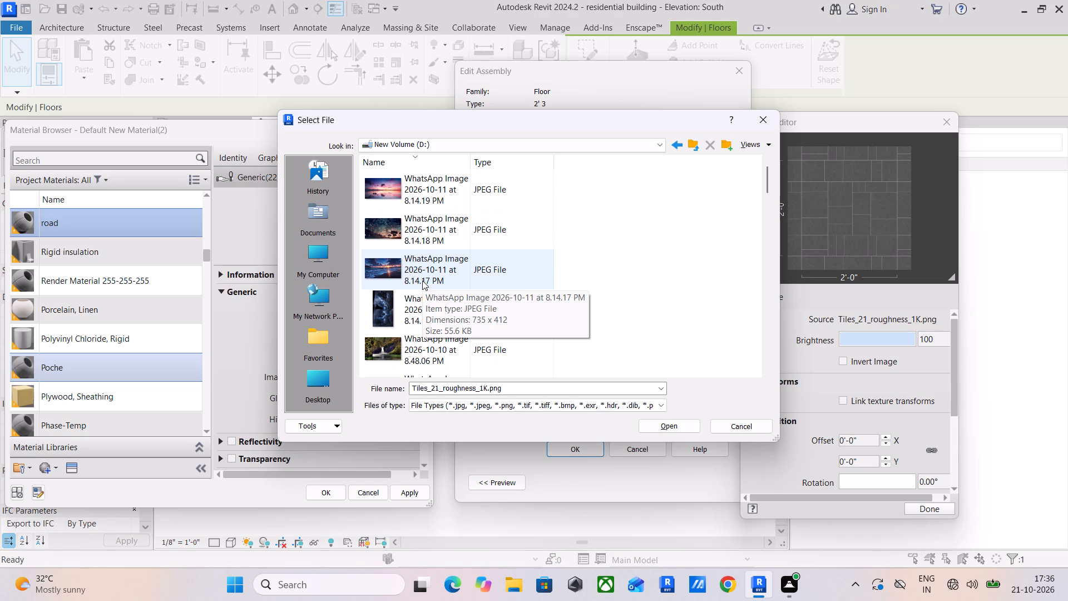
scroll(422, 280, "down", 6)
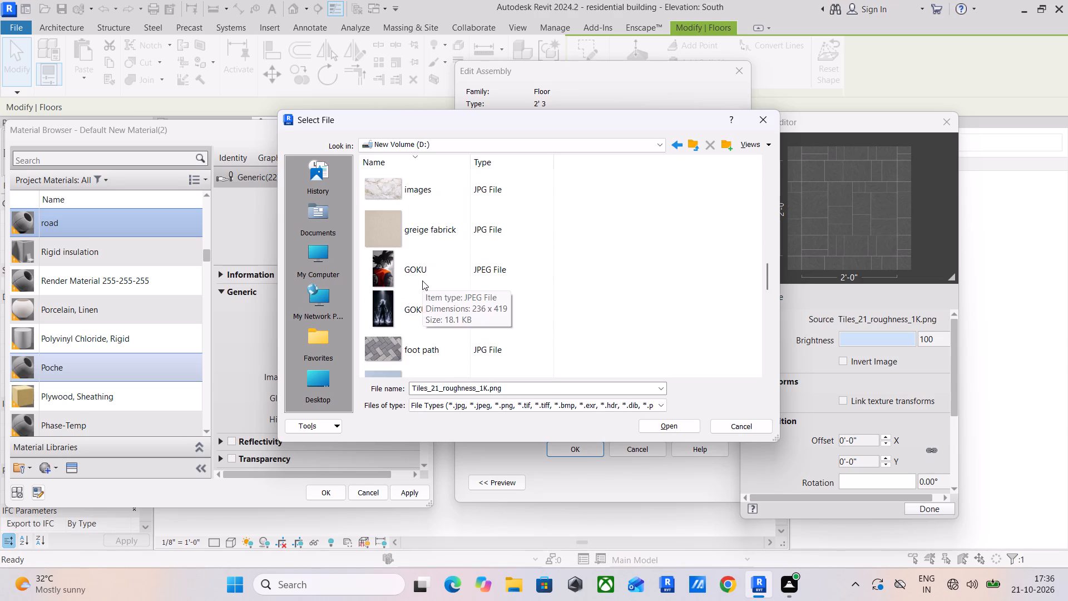
scroll(422, 280, "down", 4)
scroll(422, 280, "up", 1)
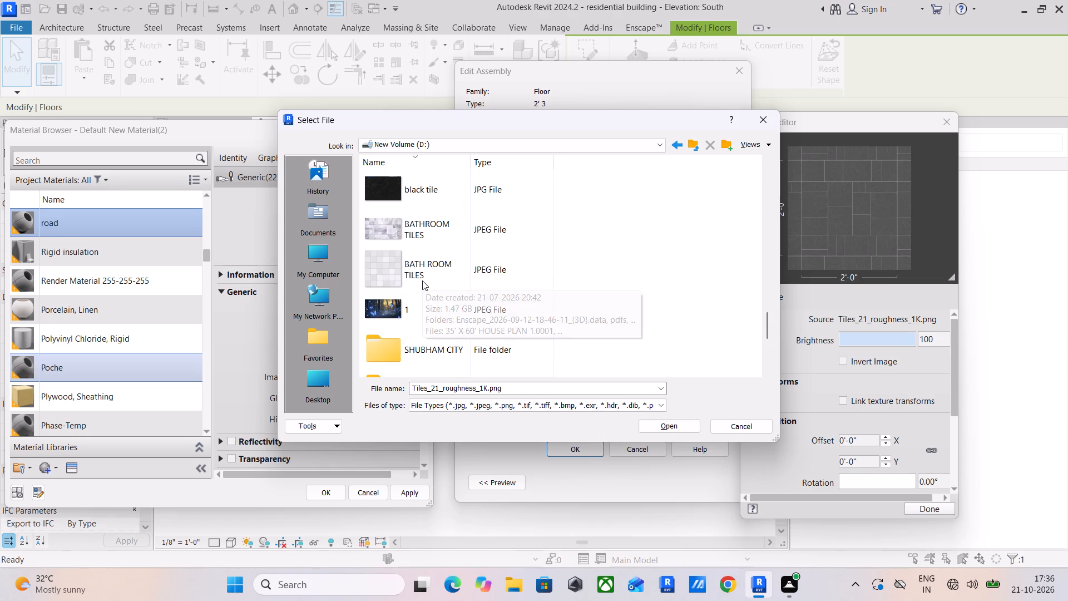
scroll(422, 280, "down", 4)
double_click(434, 240)
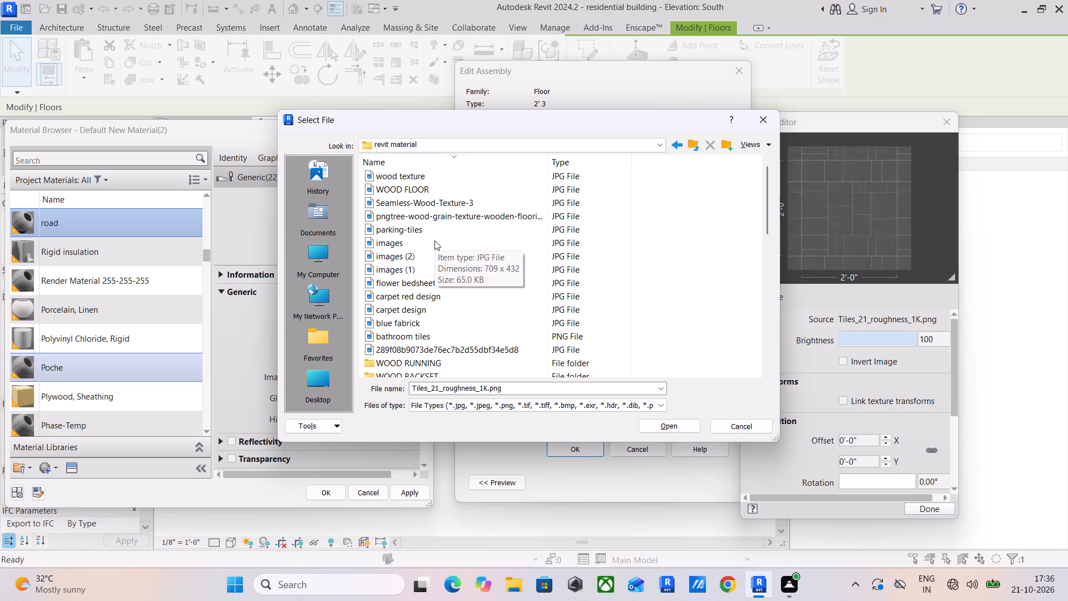
scroll(434, 240, "down", 3, "ctrl")
scroll(434, 240, "up", 1, "ctrl")
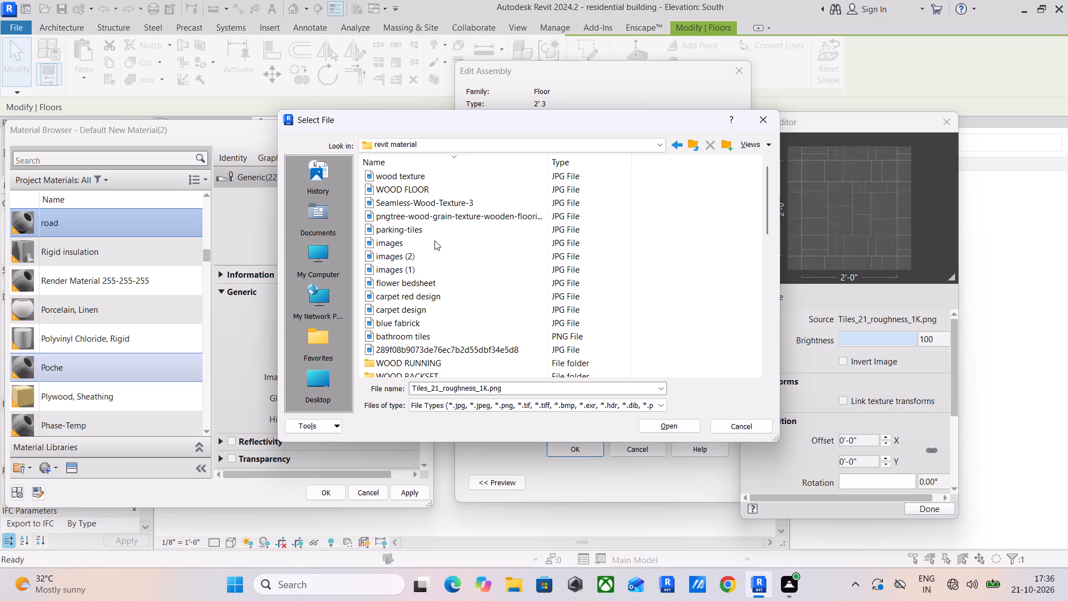
scroll(434, 240, "up", 7, "ctrl")
scroll(435, 240, "down", 8)
scroll(435, 240, "up", 4)
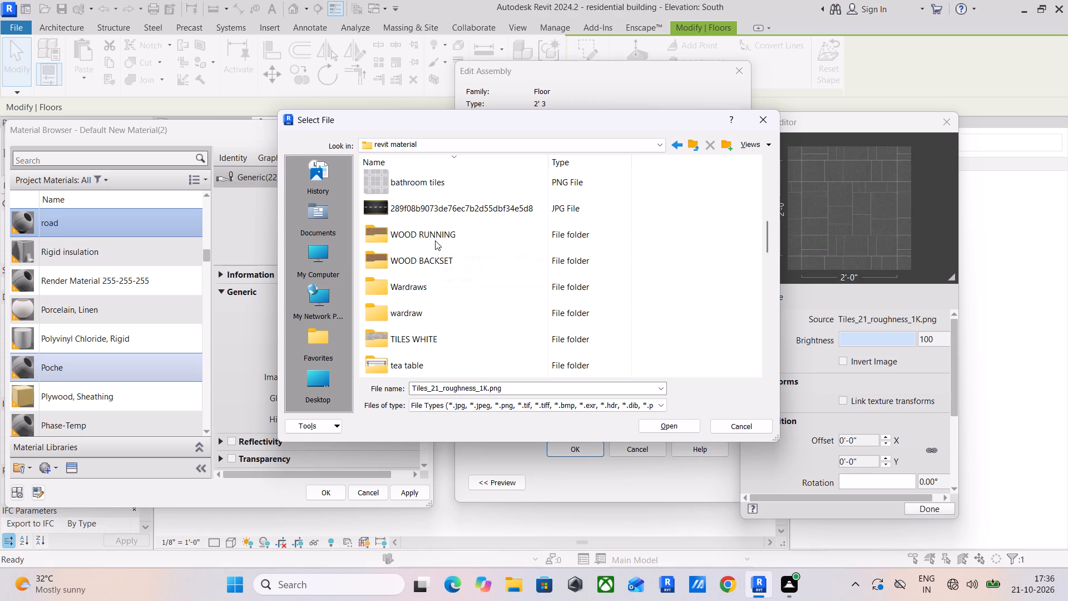
left_click(444, 219)
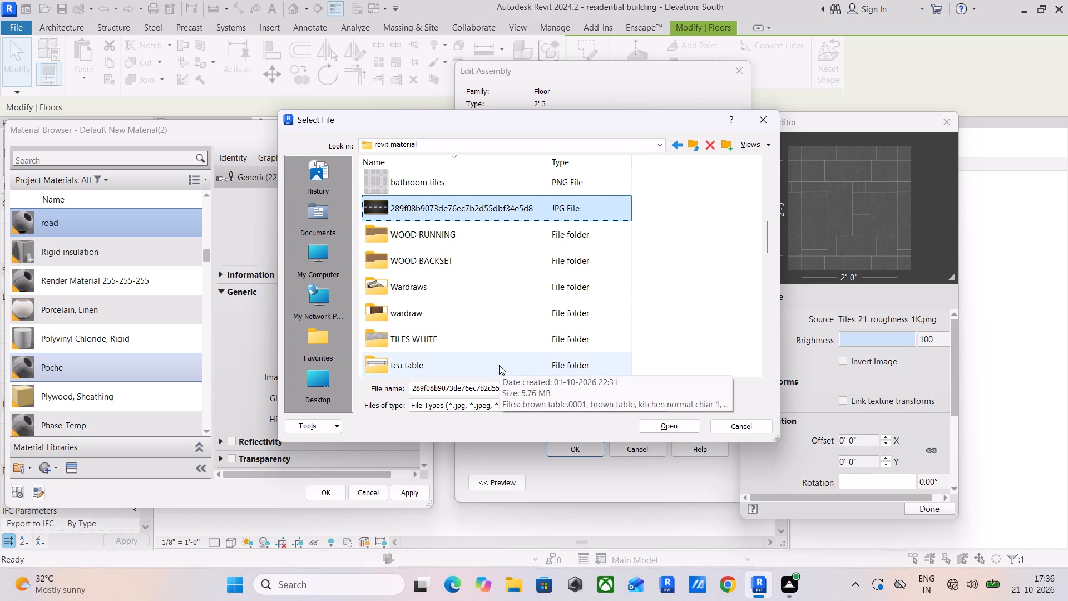
left_click(665, 426)
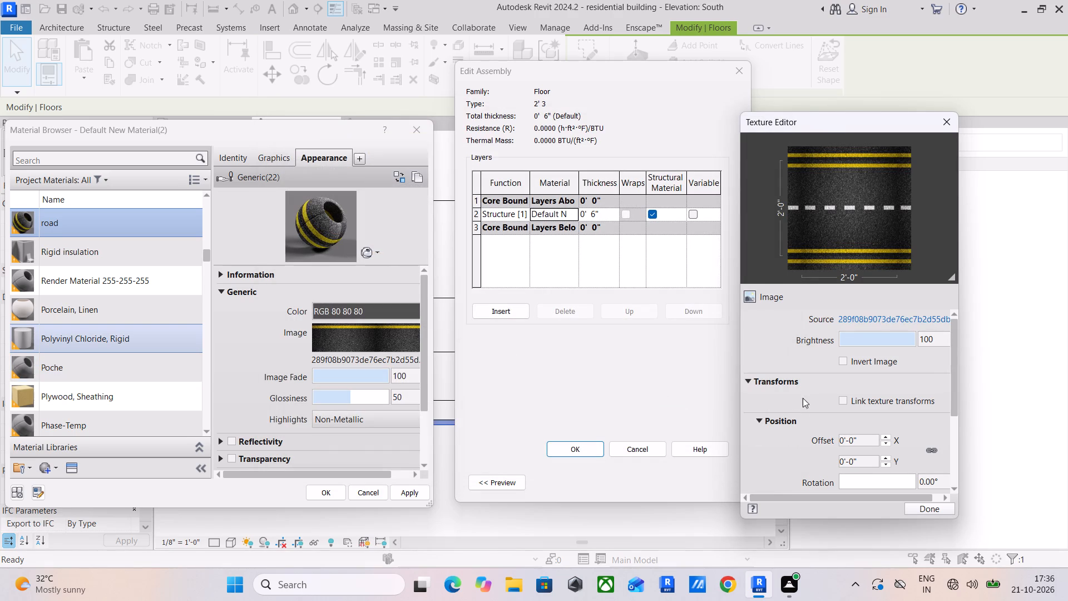
Set the road texture's sample size to 30' wide and 30' high.
scroll(793, 412, "down", 5)
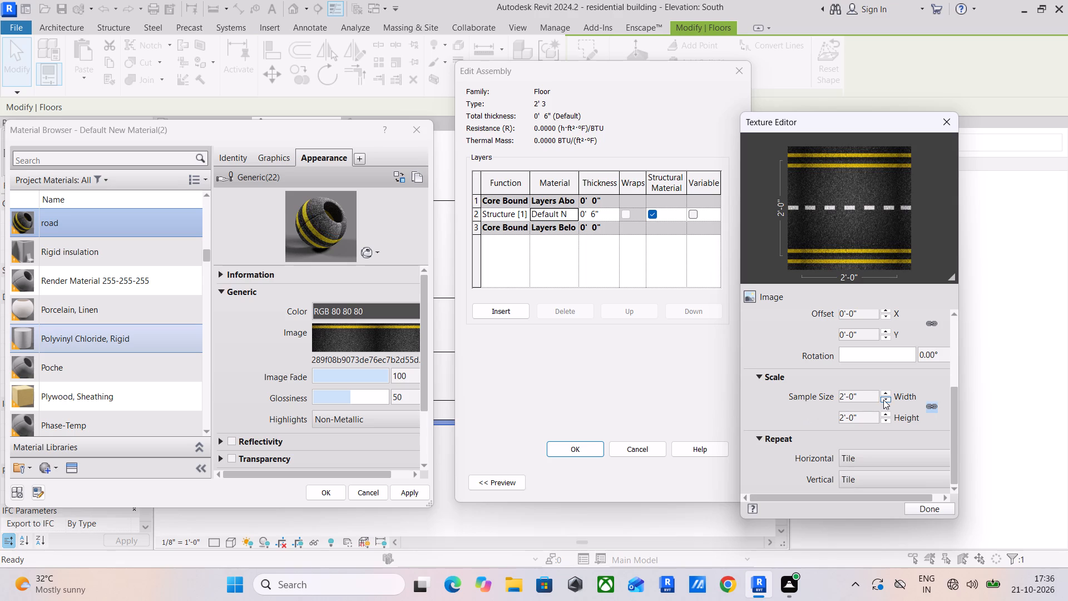
left_click(868, 398)
type("30")
key("apostrophe")
key("Return")
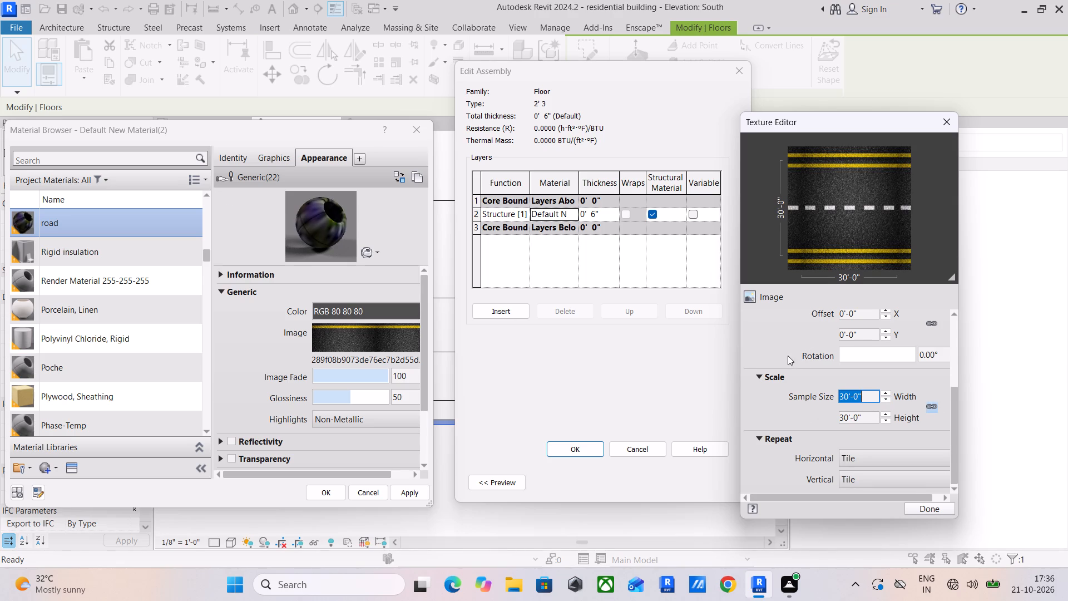
left_click(917, 509)
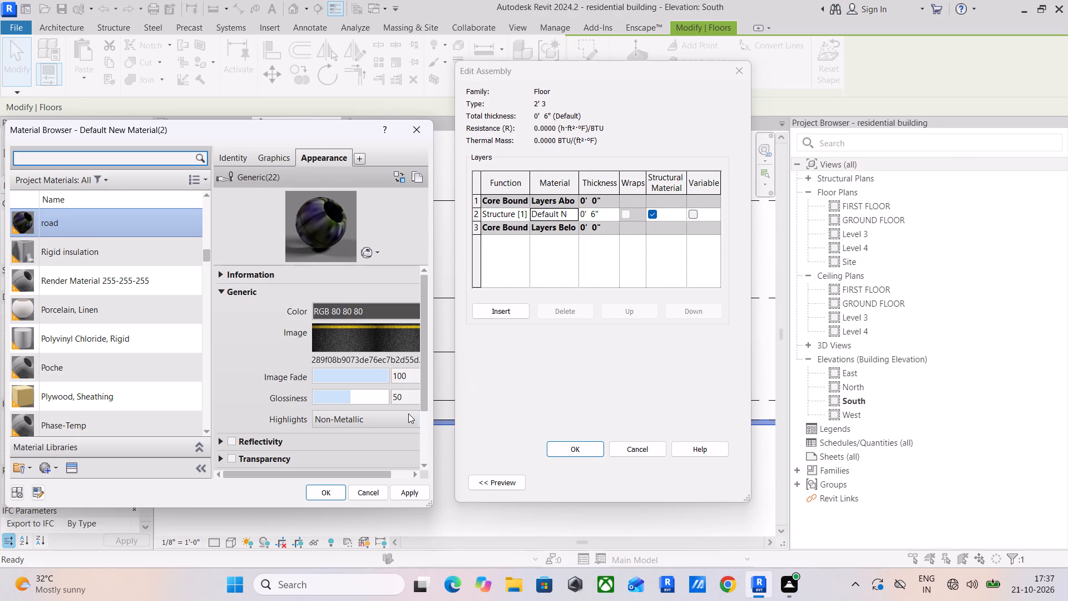
Assign the road material to the 2' 3 floor type's structure layer and apply the type changes.
left_click(424, 490)
left_click(311, 491)
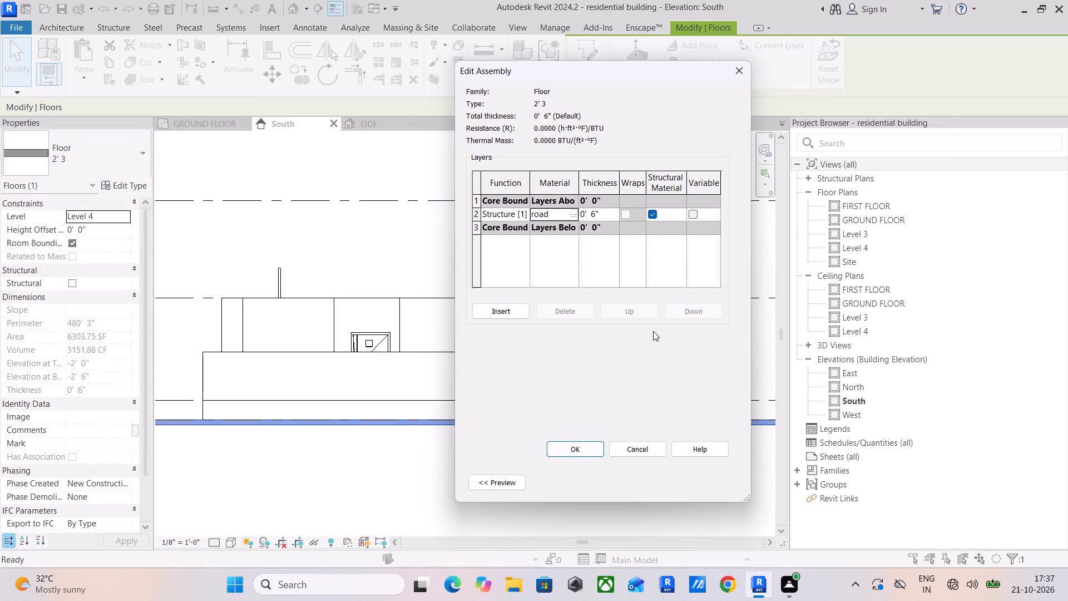
left_click(585, 451)
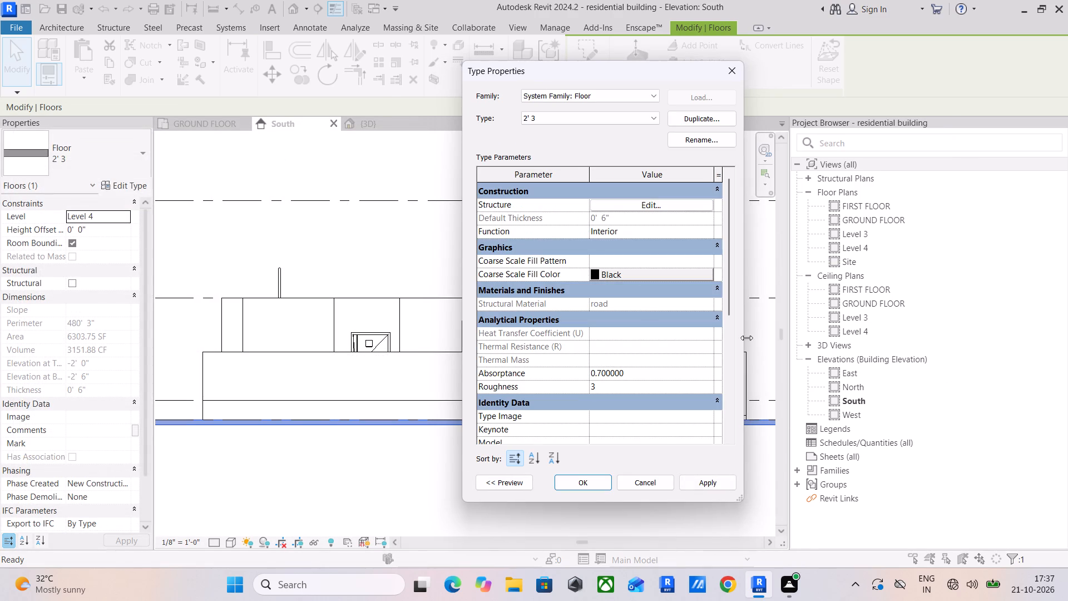
left_click(691, 481)
left_click(578, 484)
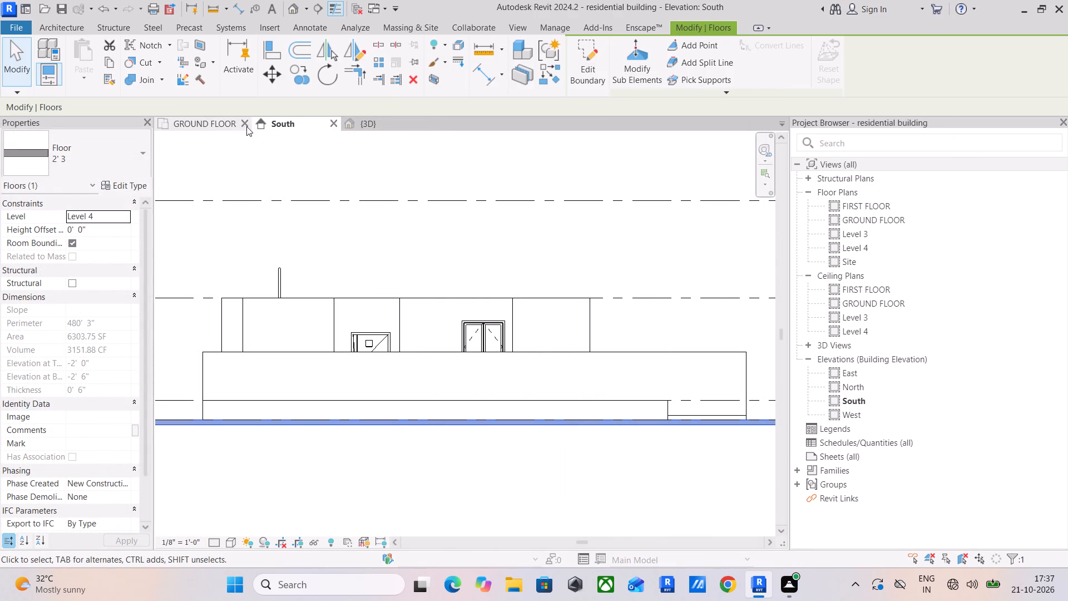
Examine the textured road floor in the 3D view from the front and the west side of the house.
left_click(370, 129)
middle_click_drag(558, 378, 628, 280)
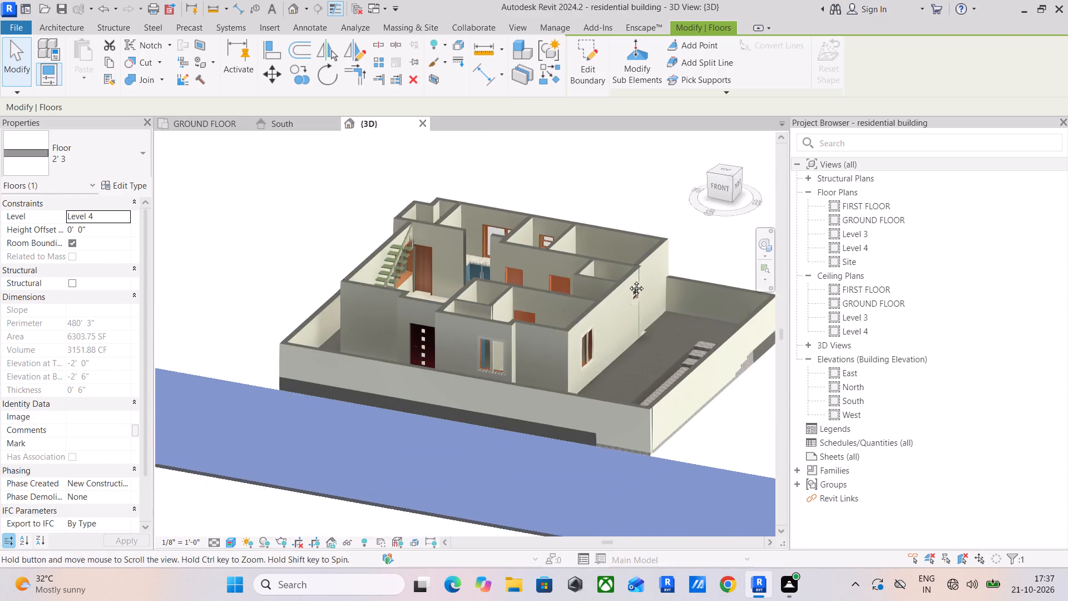
middle_click_drag(628, 280, 629, 278)
left_click(203, 252)
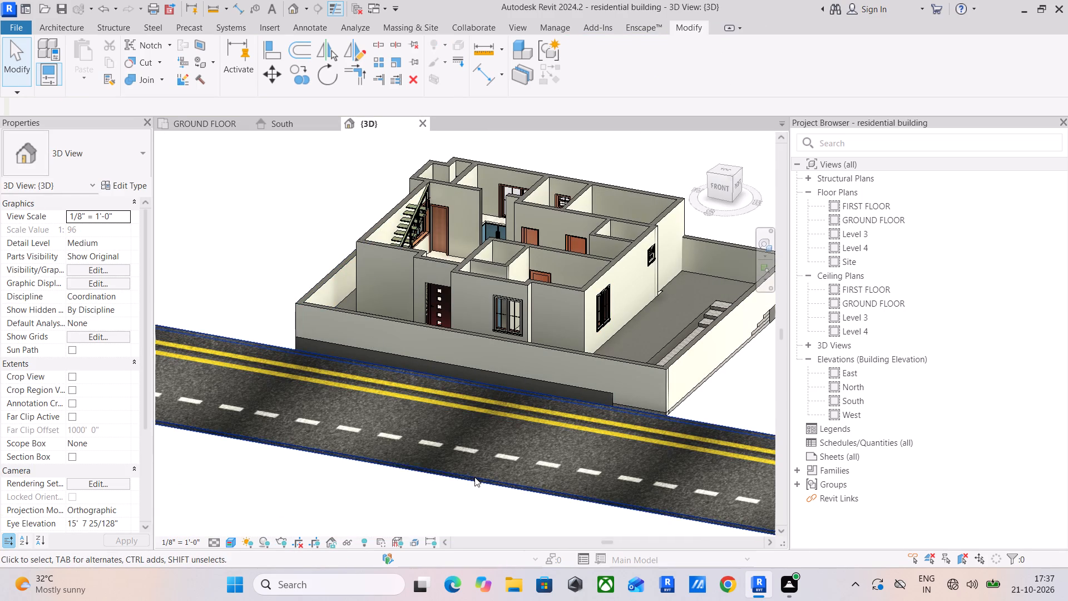
left_click(474, 477)
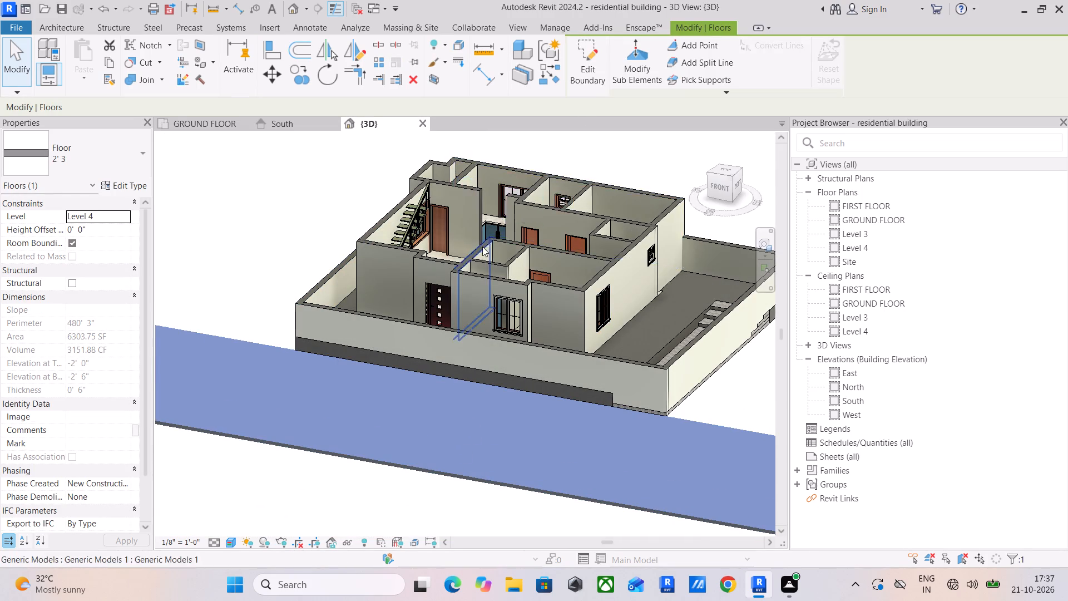
scroll(481, 247, "down", 3)
middle_click_drag(476, 248, 662, 272, "shift")
middle_click_drag(657, 287, 698, 258)
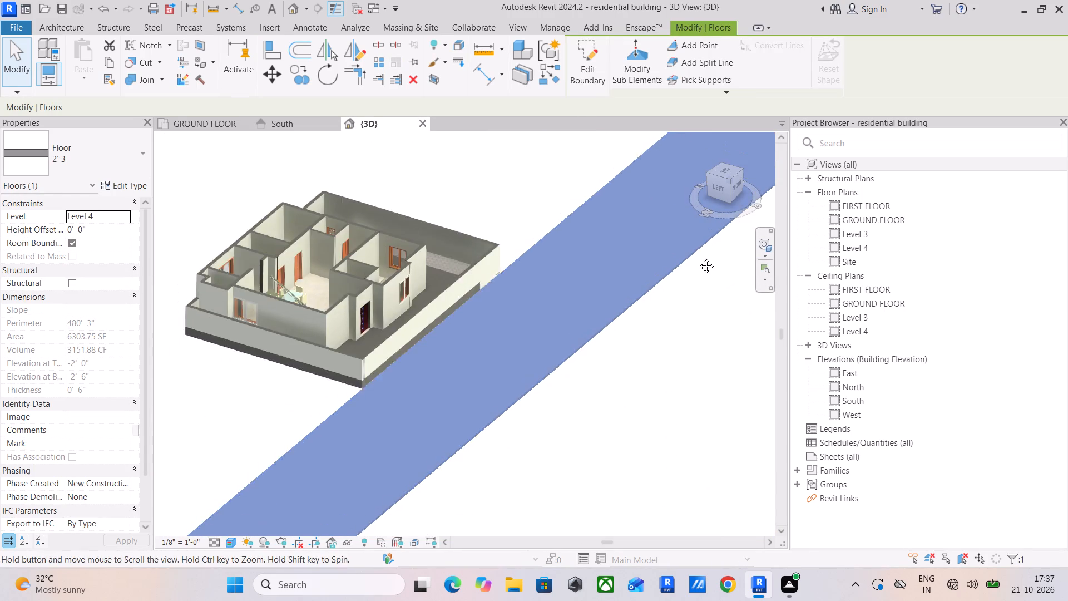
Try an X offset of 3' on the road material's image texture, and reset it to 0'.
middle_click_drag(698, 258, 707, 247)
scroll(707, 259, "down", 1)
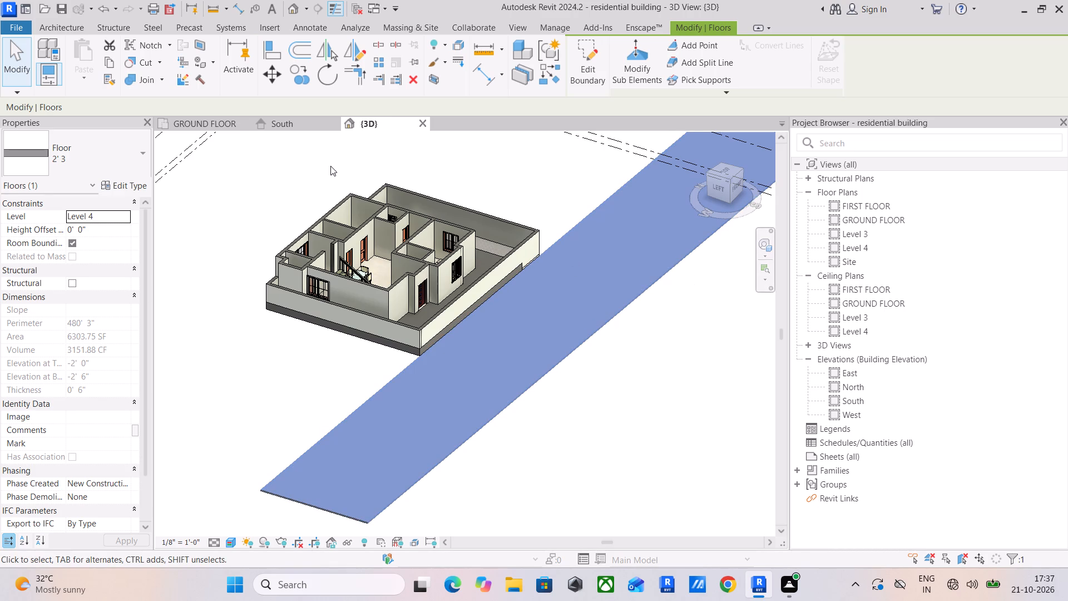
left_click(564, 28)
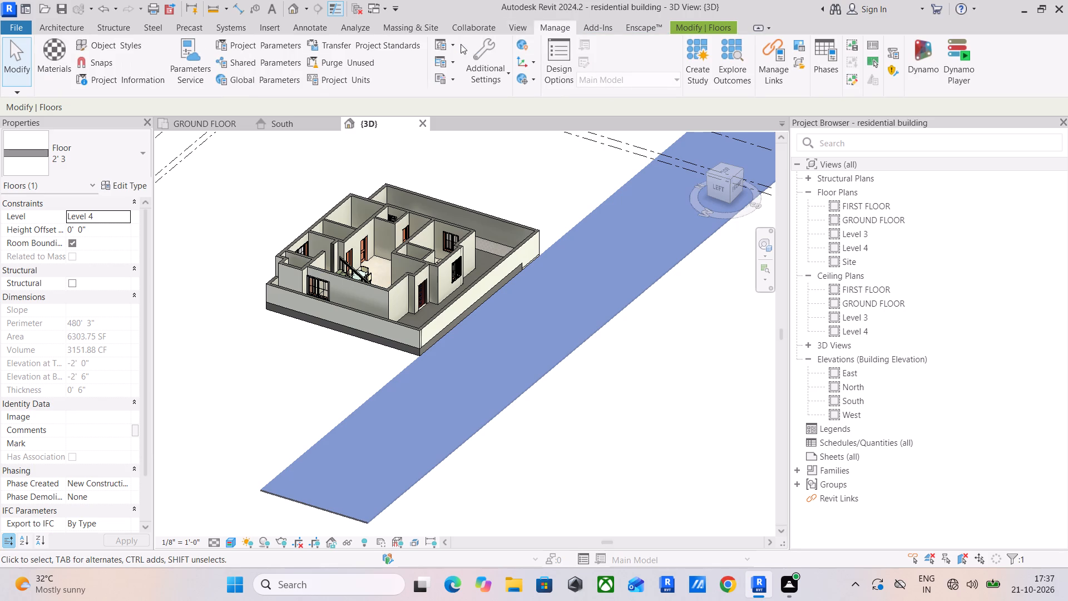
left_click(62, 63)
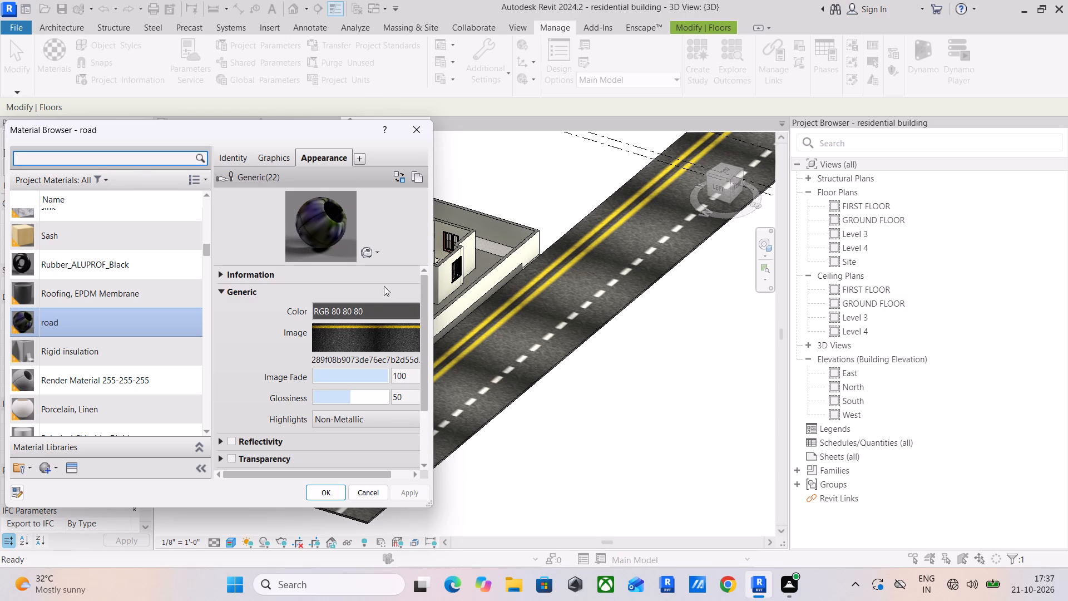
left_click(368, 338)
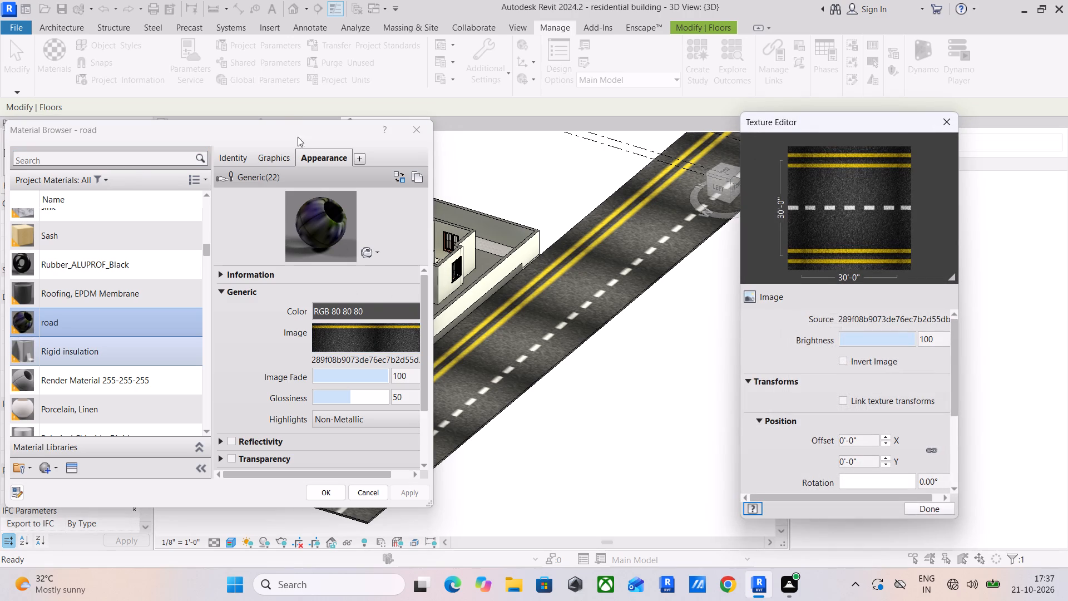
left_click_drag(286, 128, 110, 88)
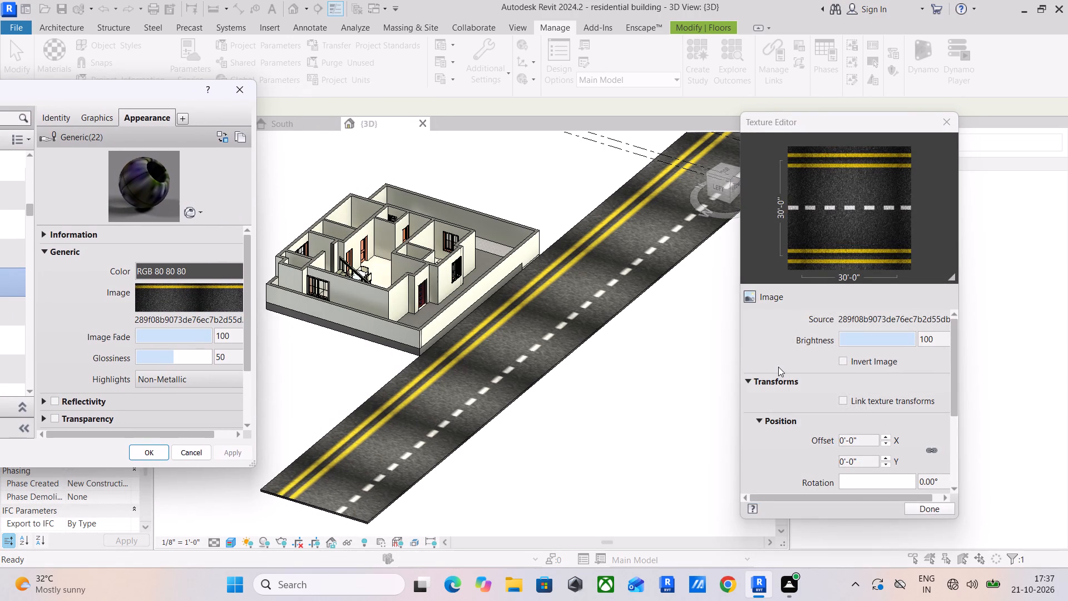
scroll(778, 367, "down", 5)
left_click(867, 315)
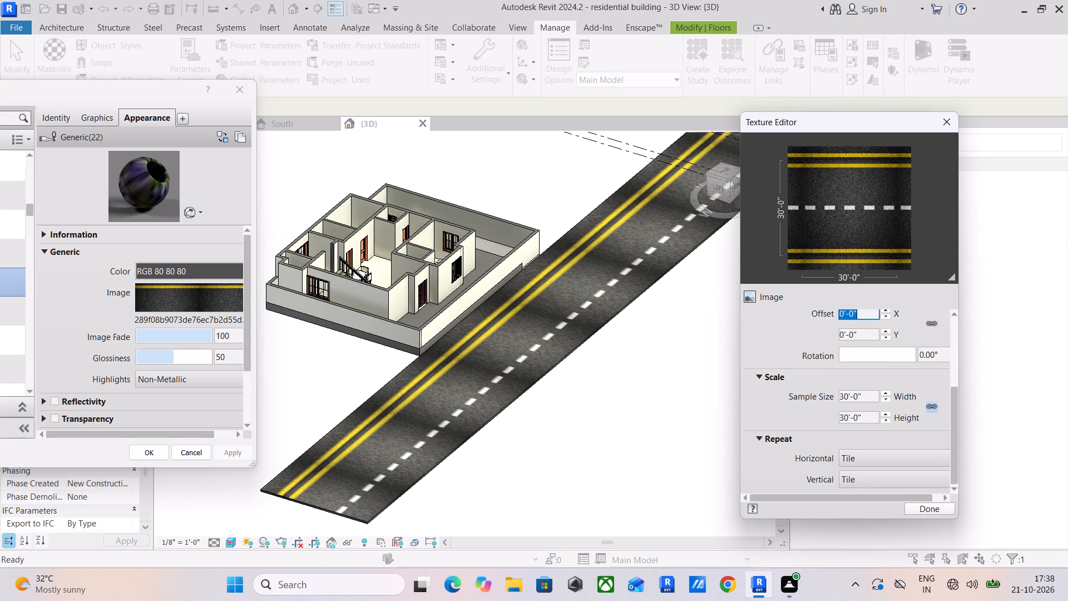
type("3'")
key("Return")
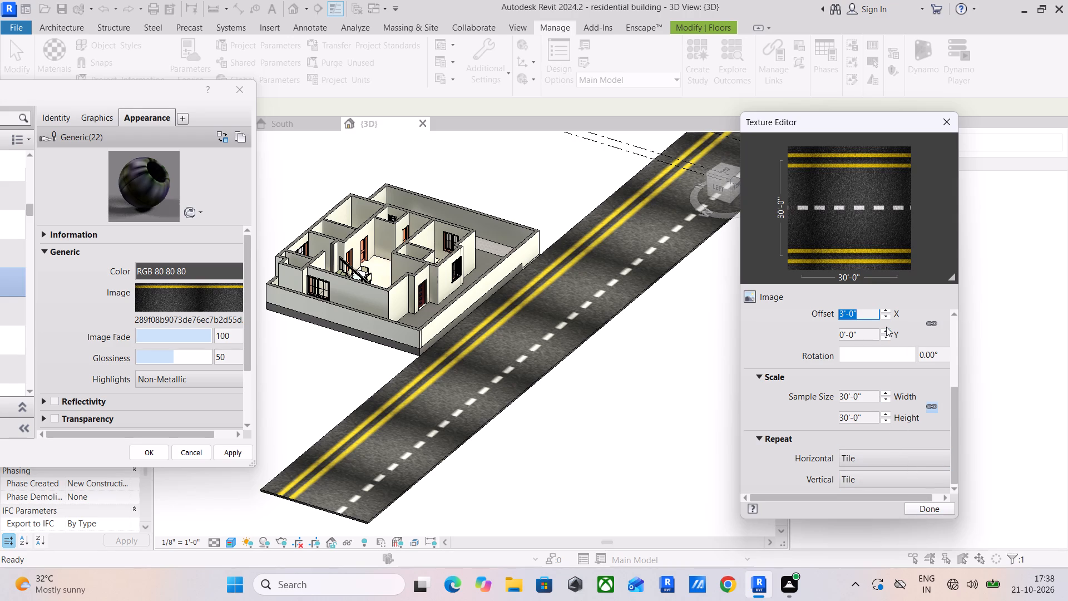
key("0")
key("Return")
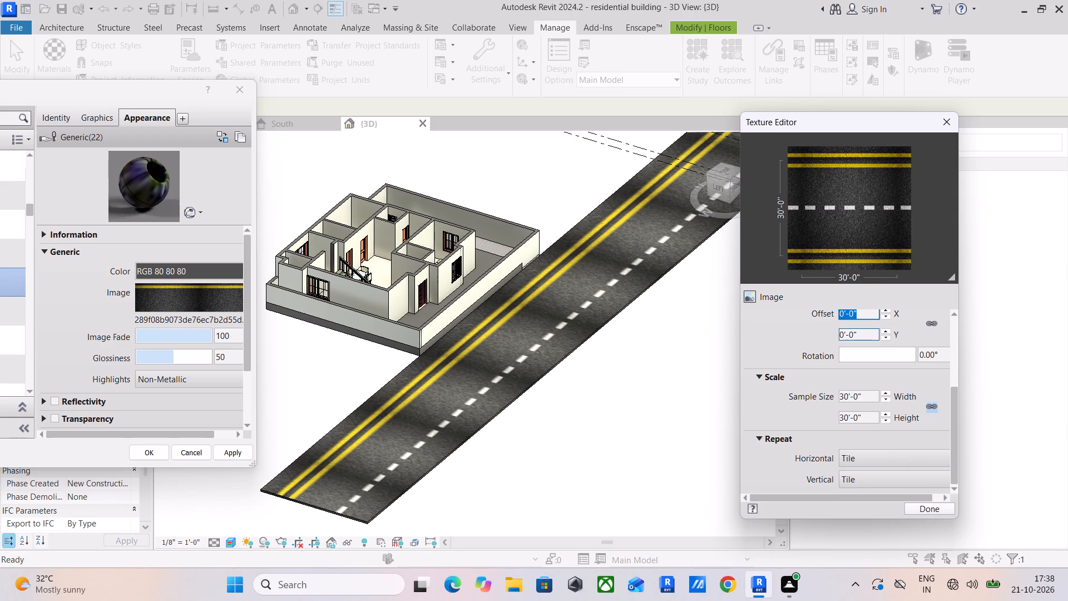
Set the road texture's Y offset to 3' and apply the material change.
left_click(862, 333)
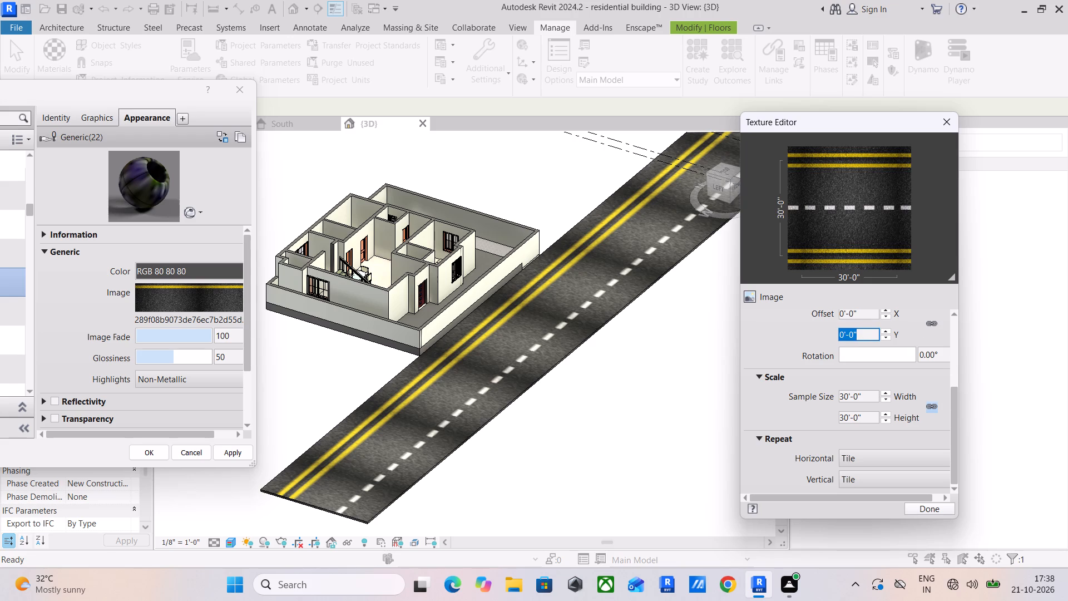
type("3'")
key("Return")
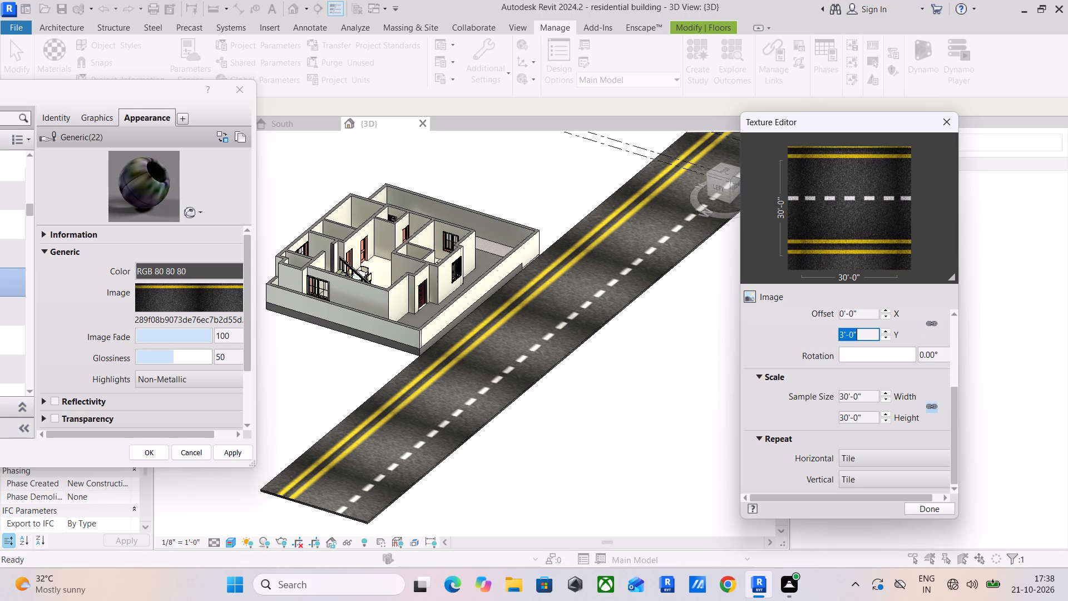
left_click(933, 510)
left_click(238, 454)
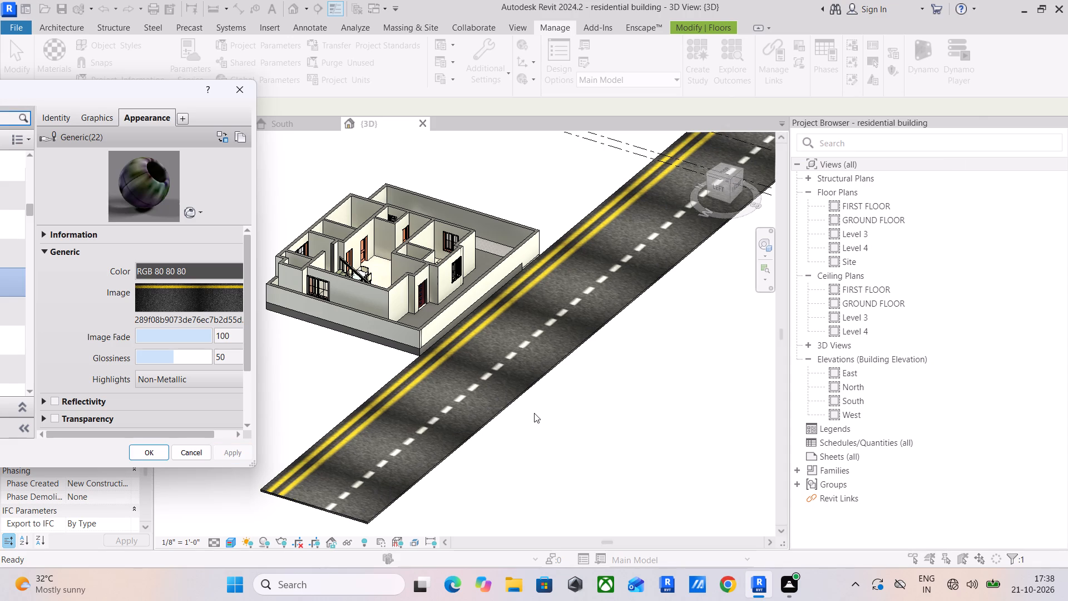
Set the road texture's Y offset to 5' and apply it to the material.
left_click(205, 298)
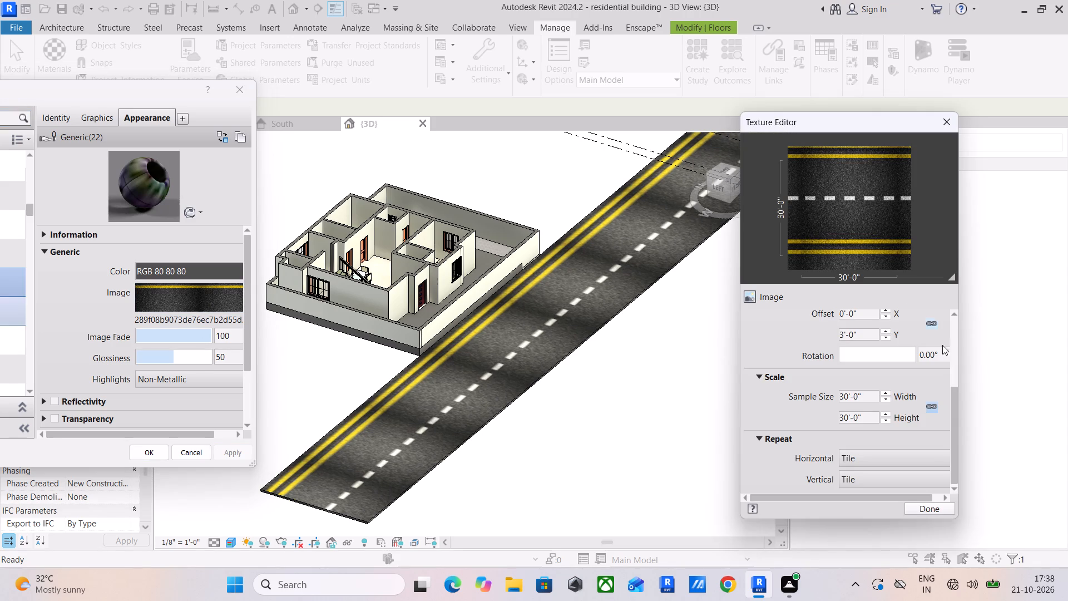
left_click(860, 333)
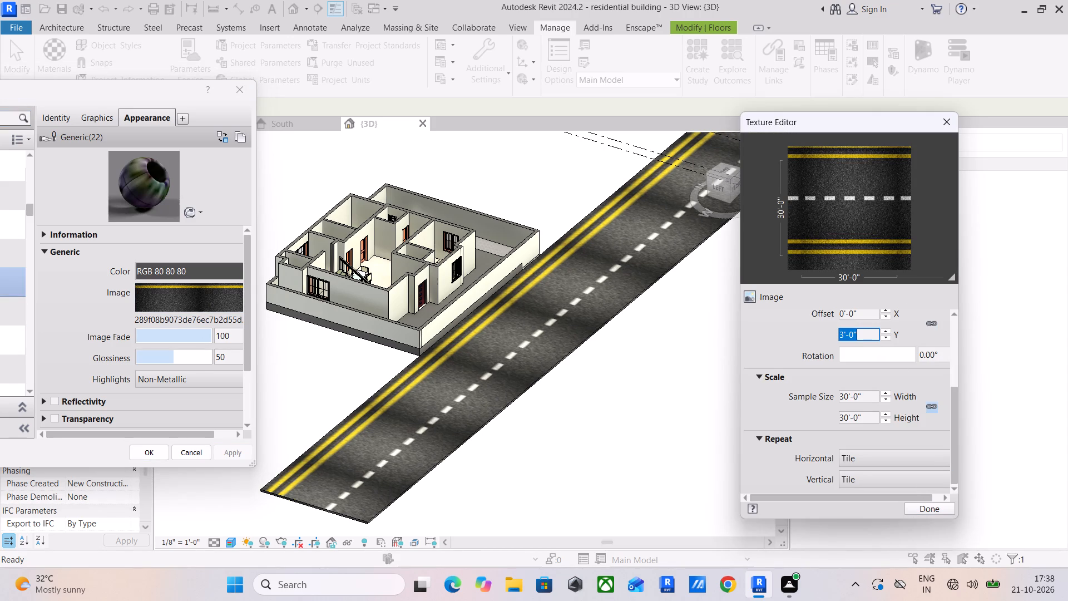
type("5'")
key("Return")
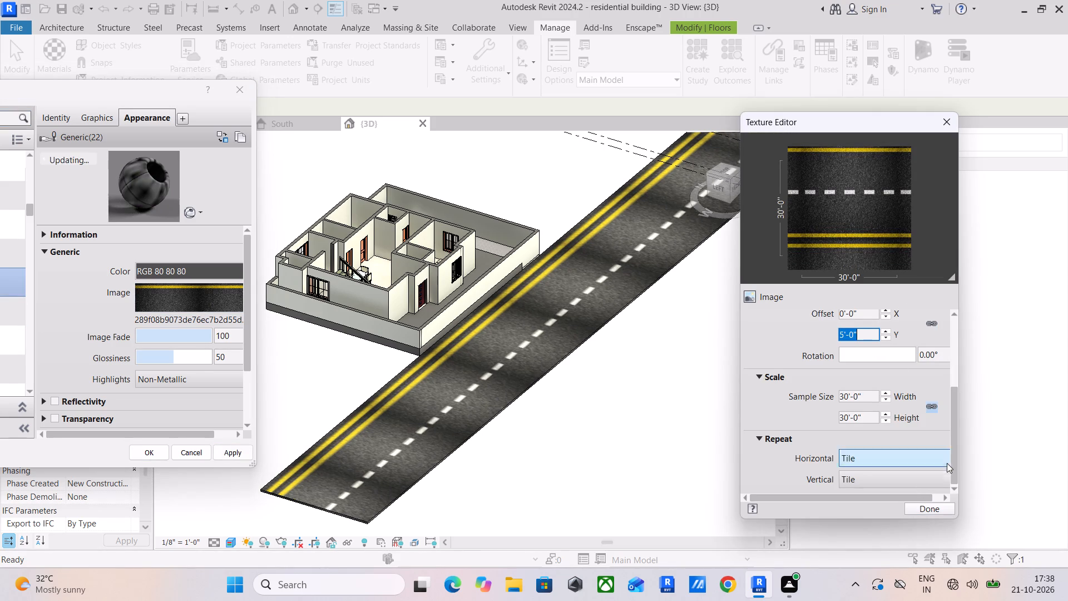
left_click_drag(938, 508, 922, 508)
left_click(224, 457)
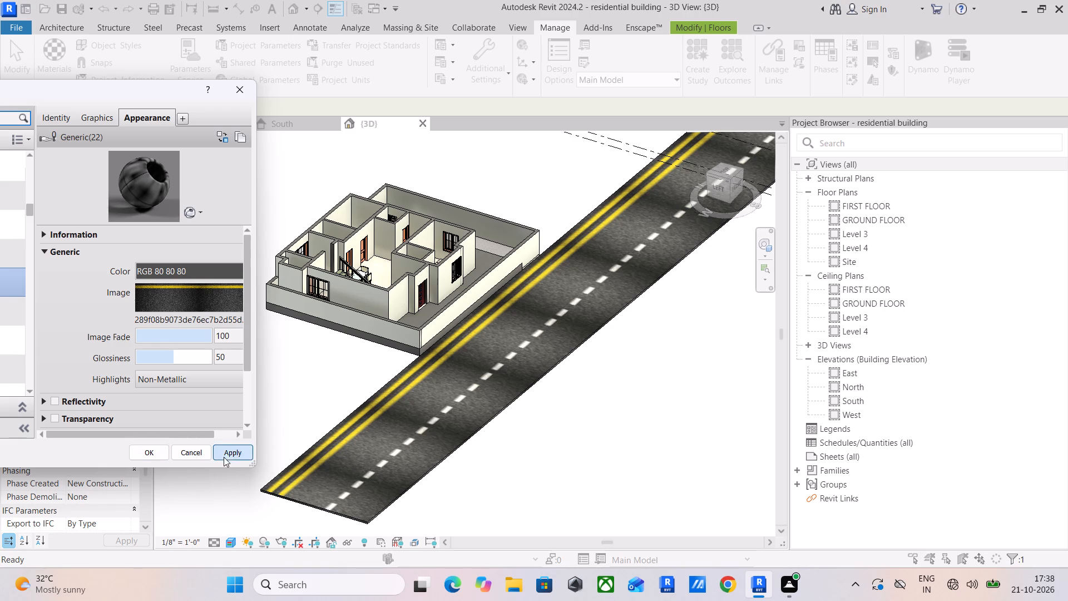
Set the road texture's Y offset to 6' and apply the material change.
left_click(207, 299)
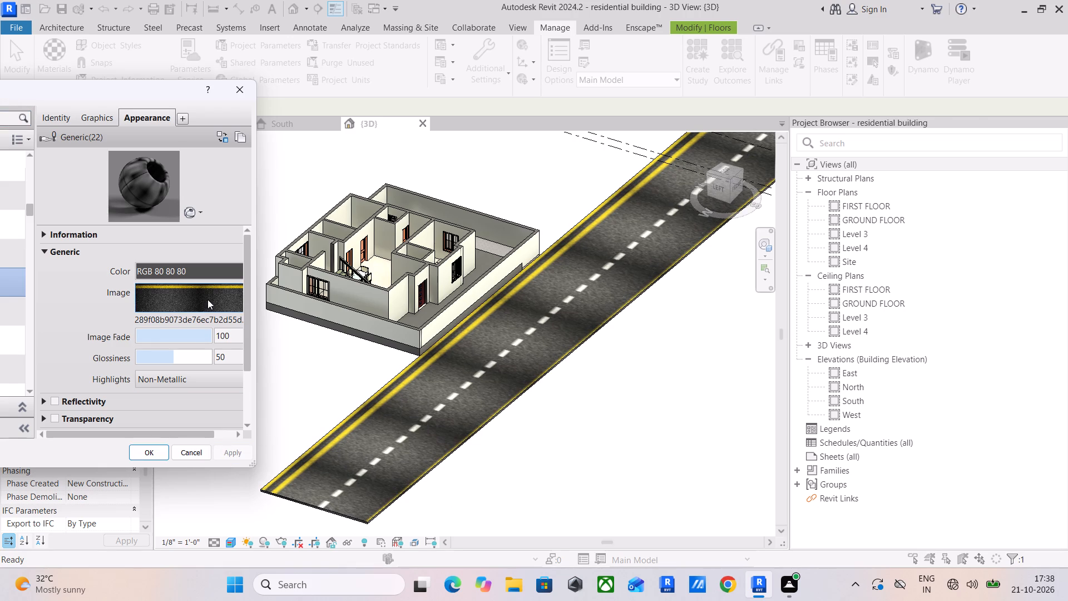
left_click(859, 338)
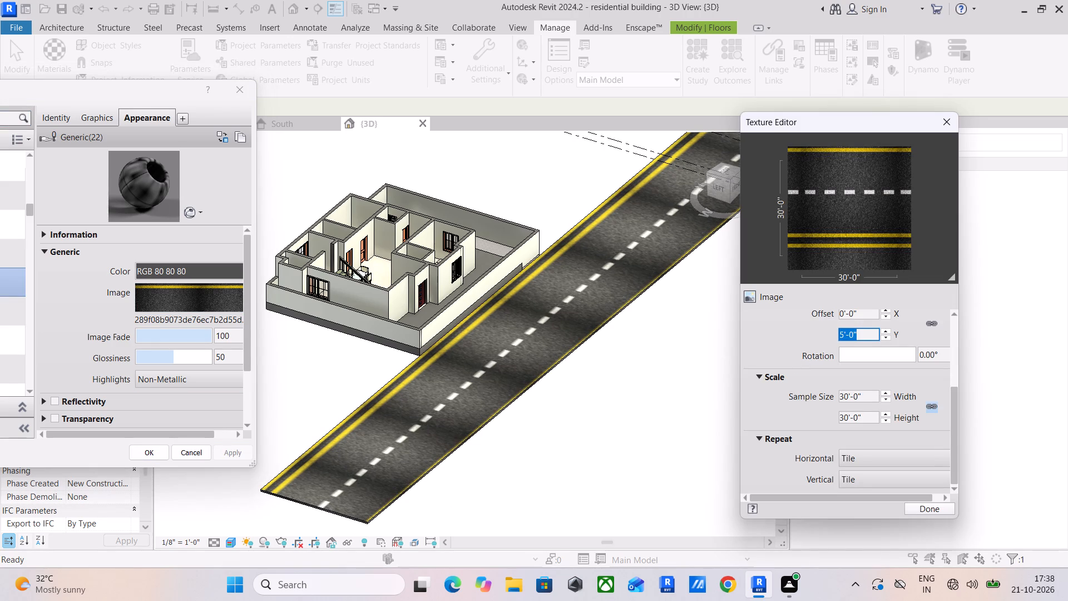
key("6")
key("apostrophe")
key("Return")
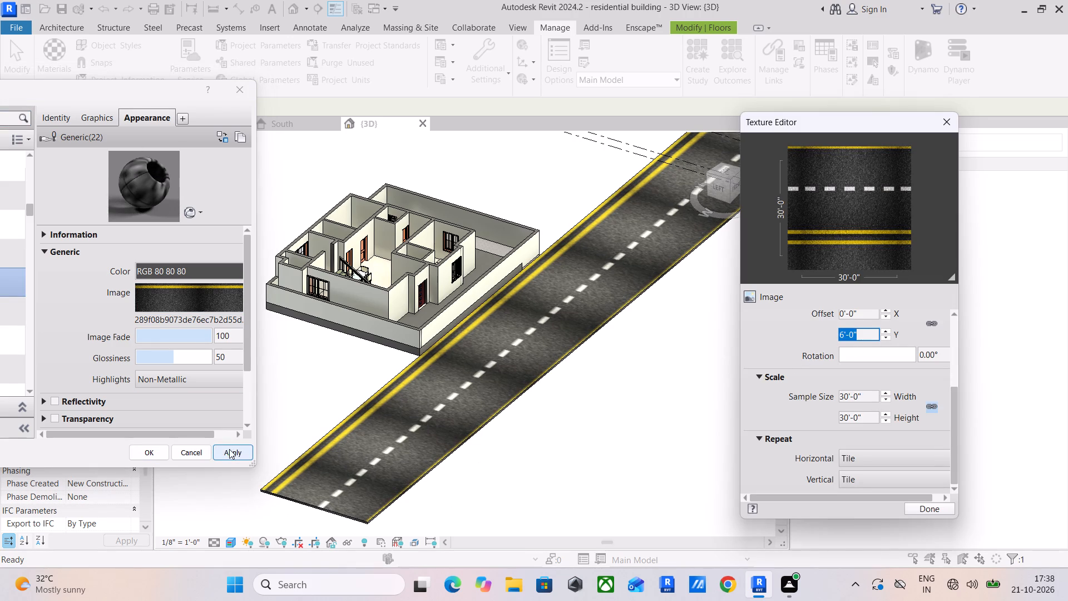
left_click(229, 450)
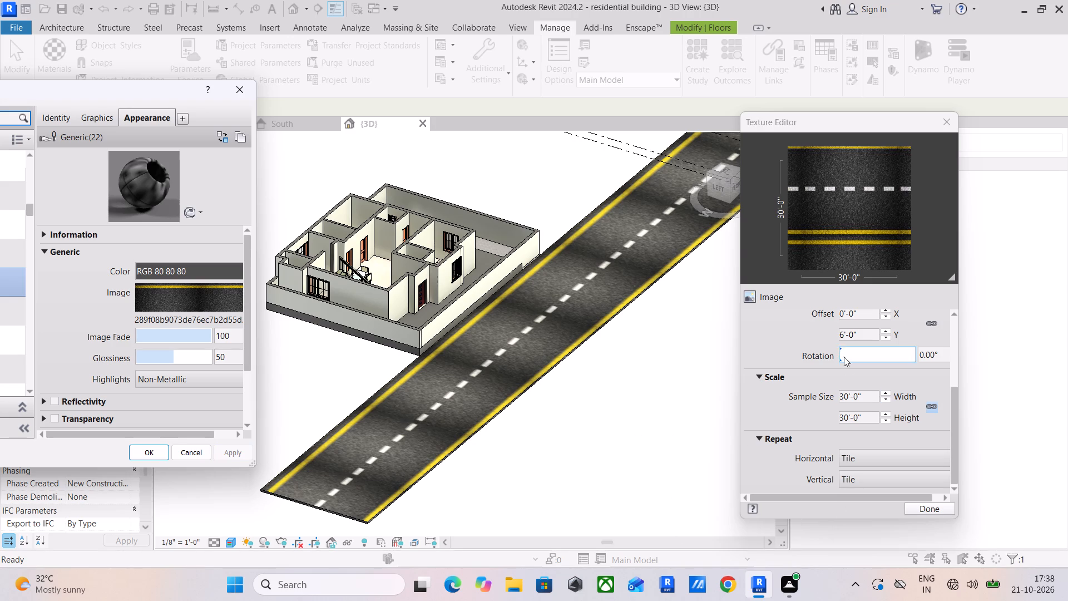
Set the road texture's Y offset to 3', apply it, and accept the material edits.
left_click(869, 333)
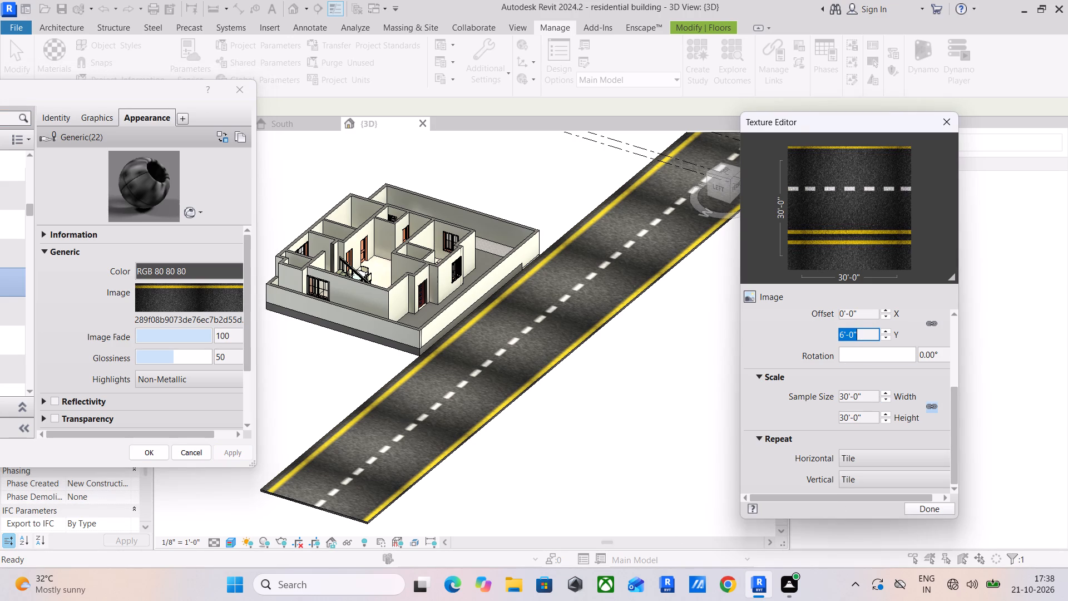
type("3'")
key("Return")
left_click(224, 452)
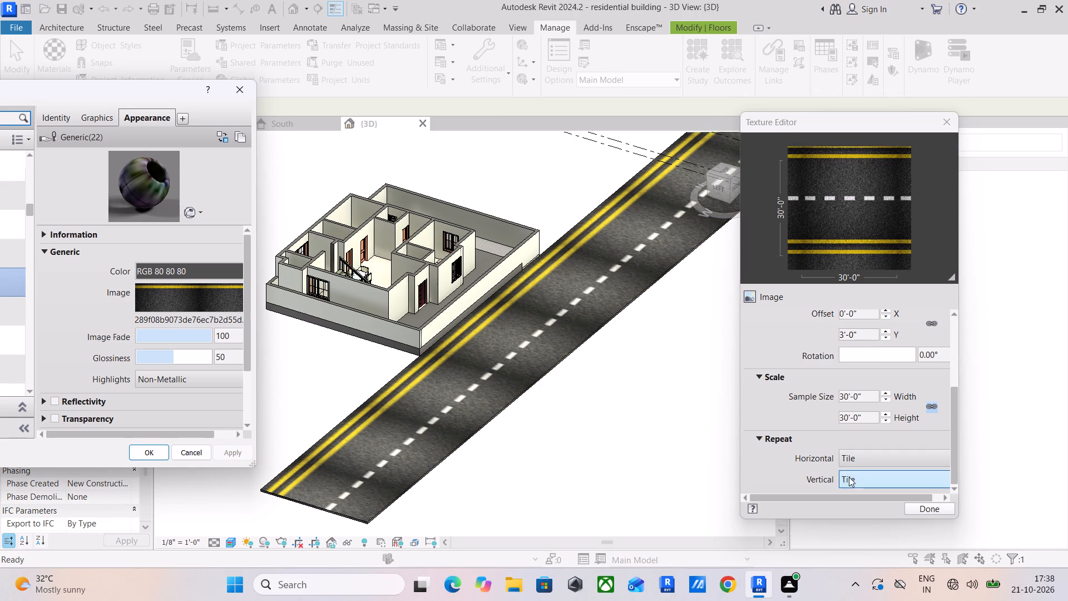
left_click_drag(919, 509, 909, 510)
left_click(150, 452)
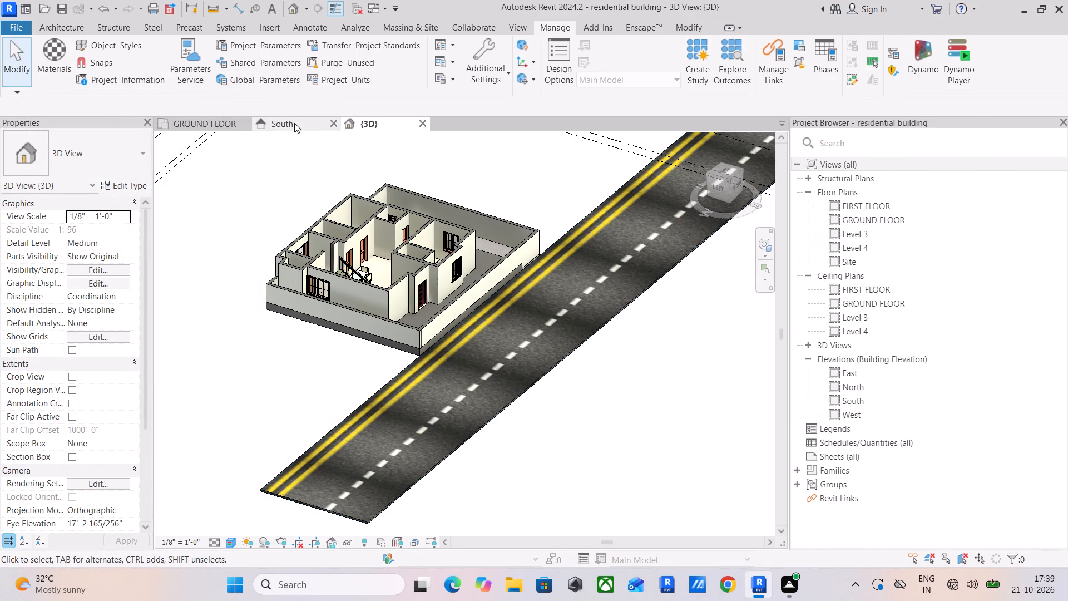
In the GROUND FLOOR plan, create a similar 2' 3 floor and sketch a rectangle about 210' by 7'-8" along the road's house-side edge.
left_click(216, 124)
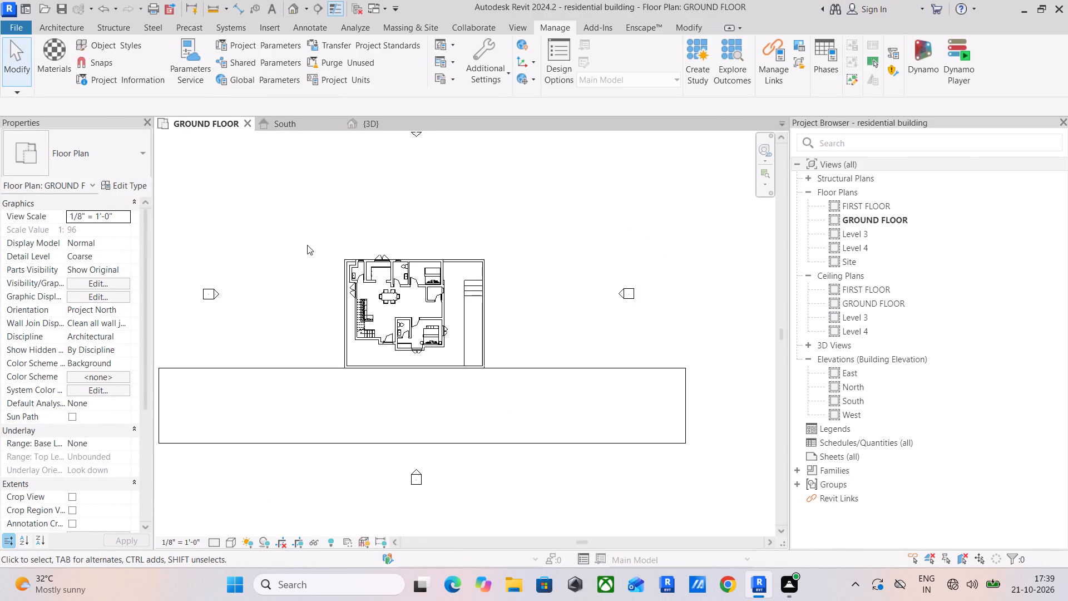
middle_click_drag(419, 396, 495, 393)
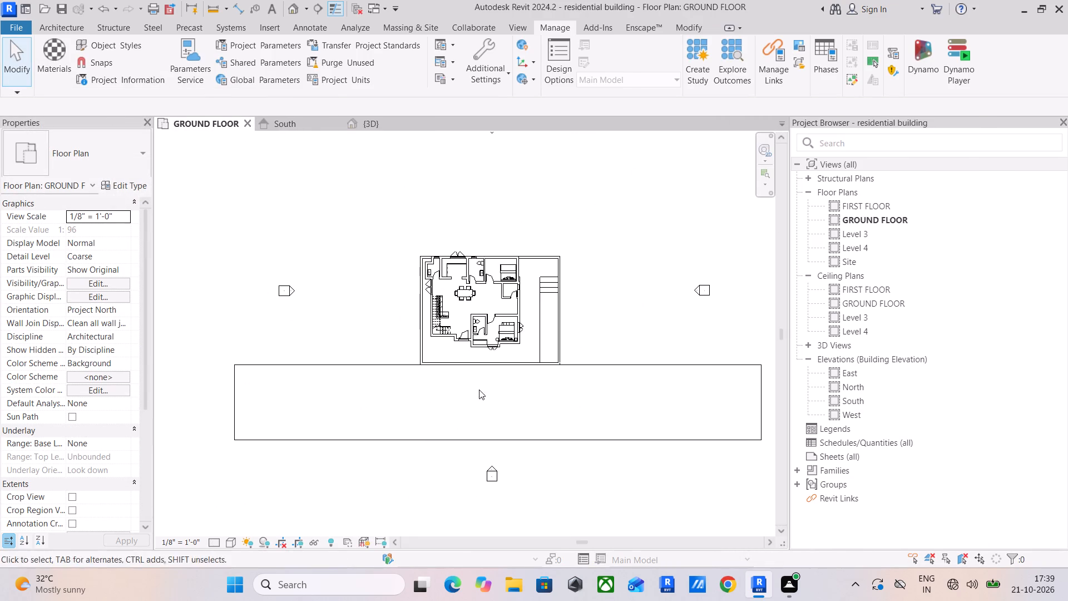
left_click(293, 364)
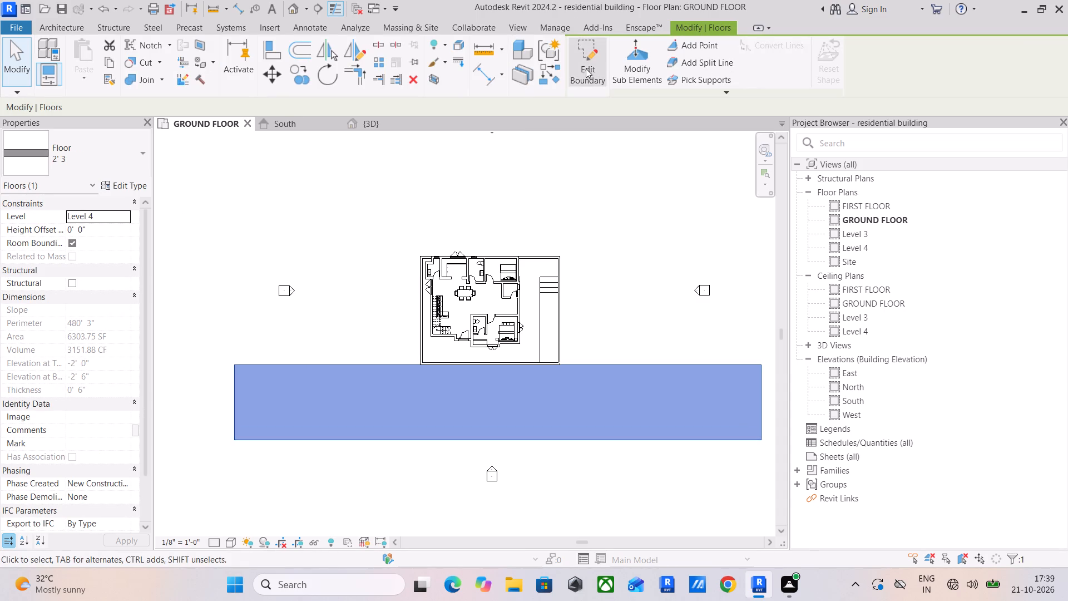
left_click(551, 77)
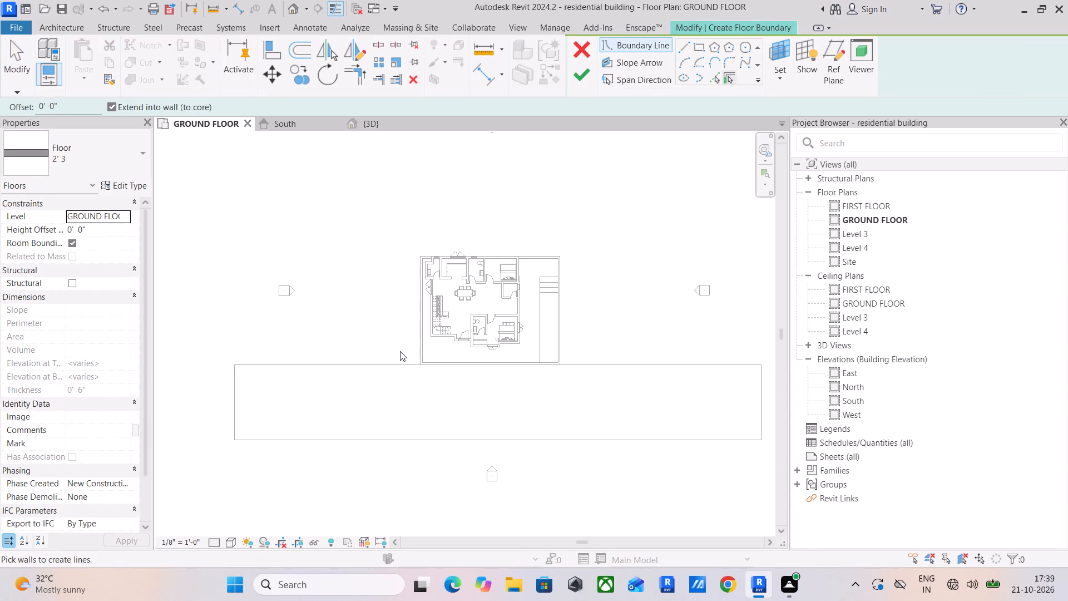
left_click(703, 48)
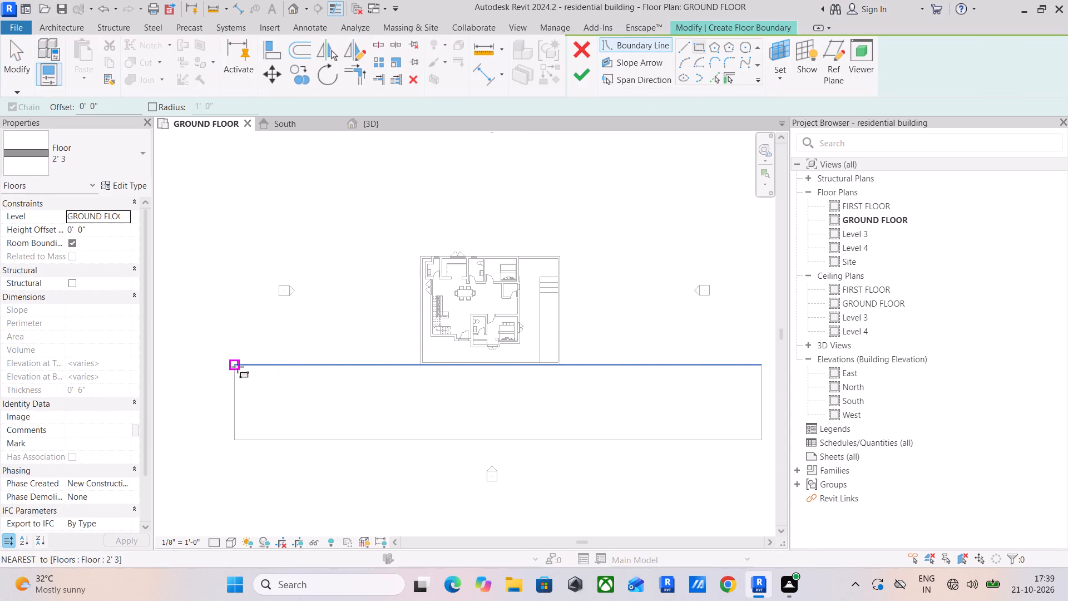
left_click(235, 367)
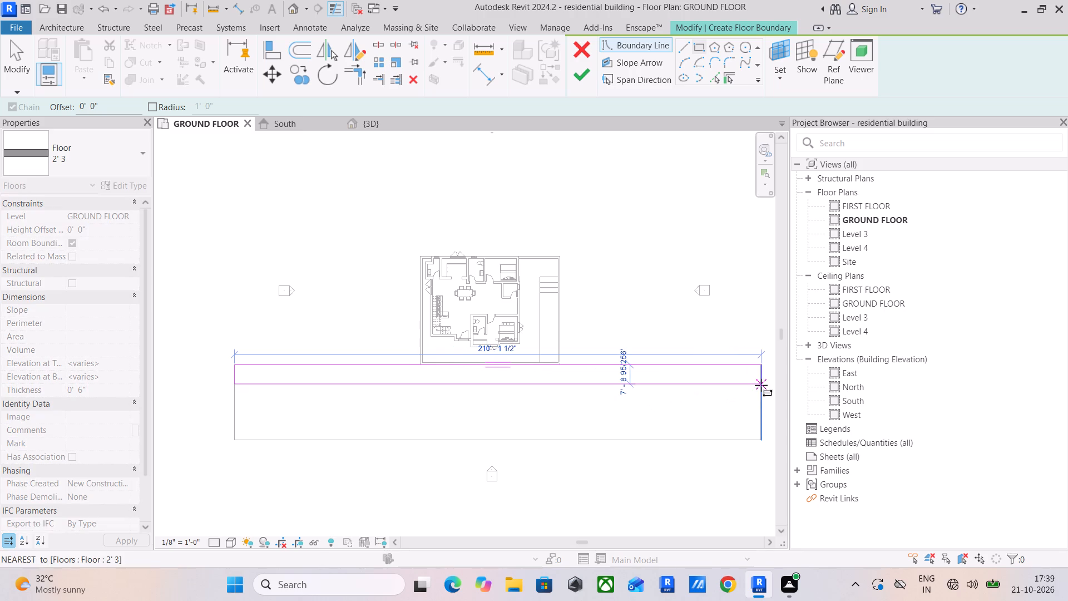
left_click(761, 385)
Set the sketched strip's depth to 4' by moving its house-side edge, and leave the rectangle tool.
scroll(183, 376, "up", 3)
left_click(210, 368)
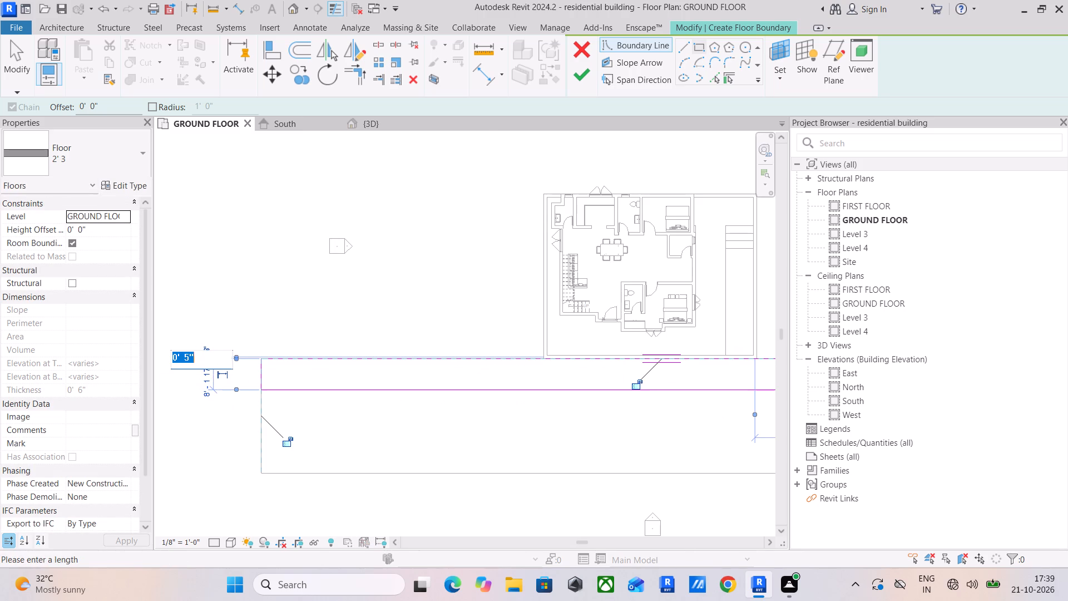
left_click(203, 377)
left_click(203, 381)
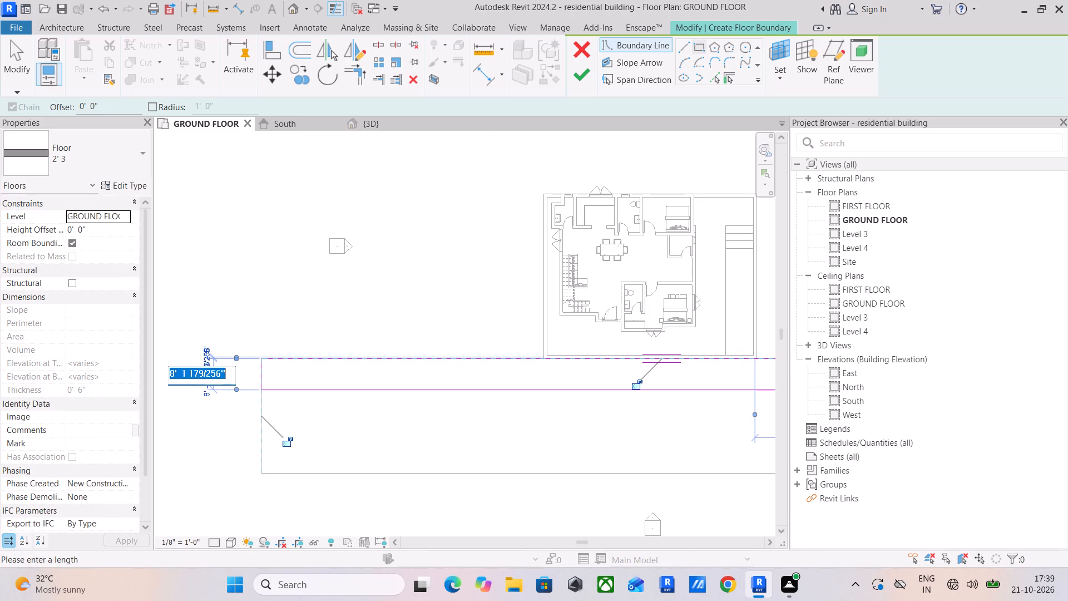
type("4'")
key("Return")
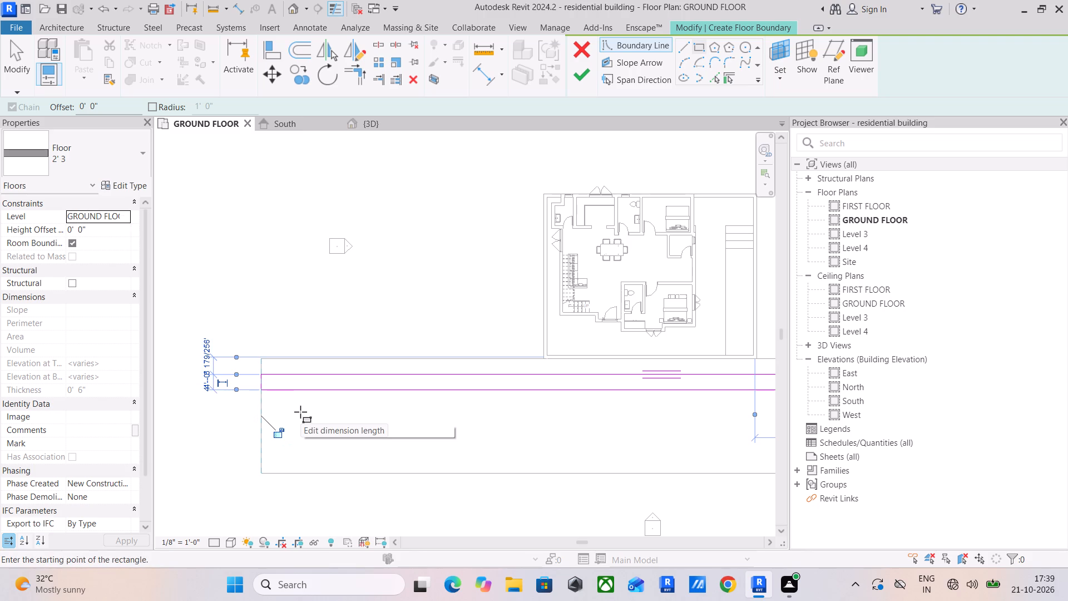
key("Escape")
key("Escape")
key("Escape")
key("Escape")
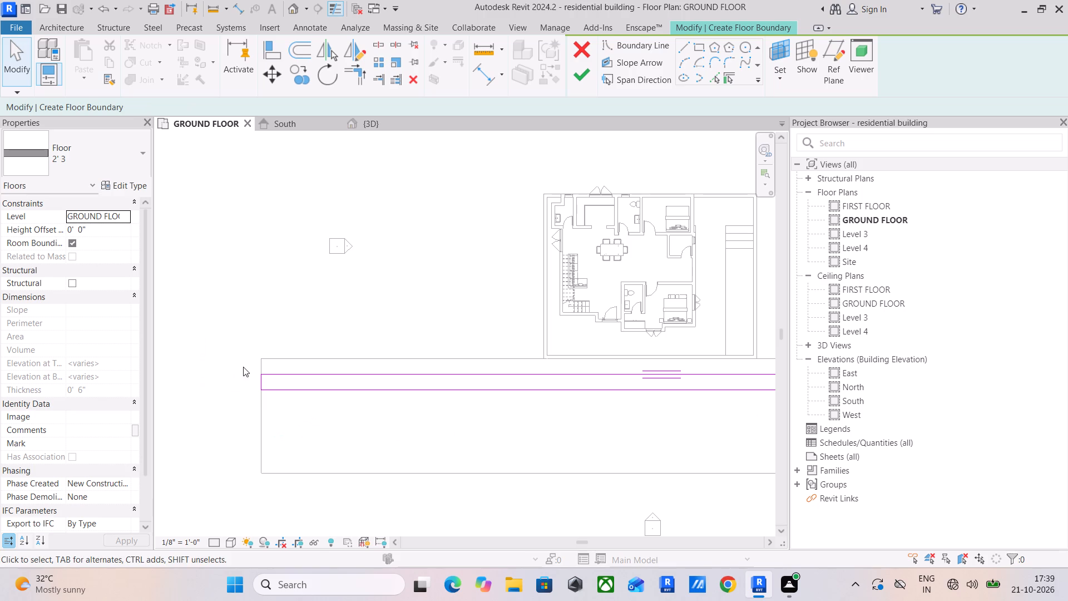
Move the sketched strip rectangle so its corner meets the road's house-side corner, and finish the floor boundary.
scroll(381, 391, "down", 3)
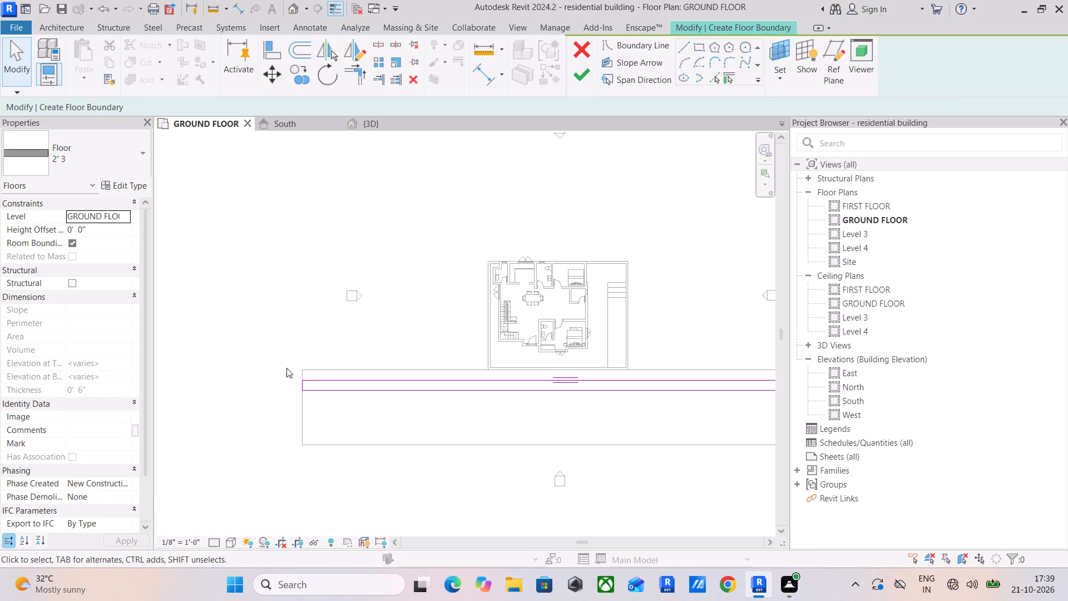
scroll(294, 374, "down", 3)
left_click_drag(671, 373, 646, 381)
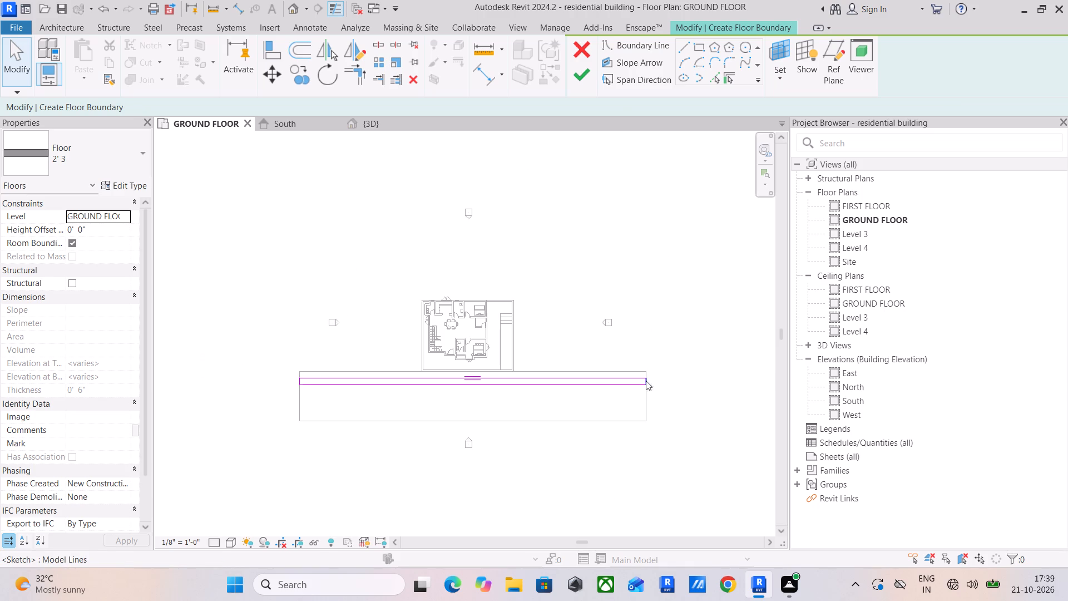
left_click_drag(646, 381, 236, 407)
scroll(318, 370, "up", 4)
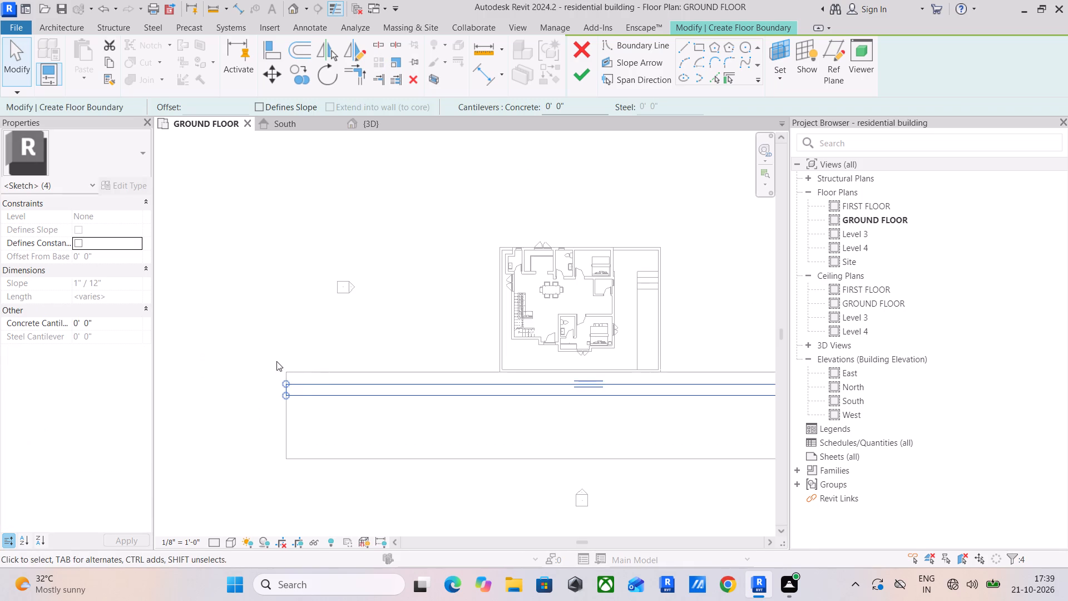
left_click(275, 70)
scroll(261, 362, "up", 9)
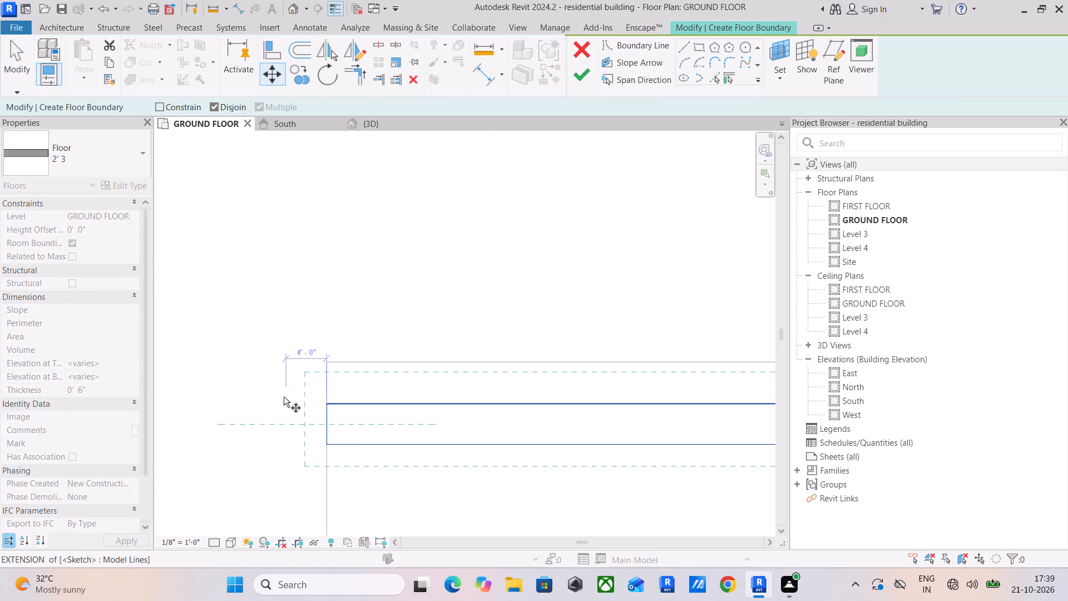
left_click(327, 407)
left_click(332, 362)
scroll(427, 415, "down", 3)
middle_click_drag(446, 412, 383, 426)
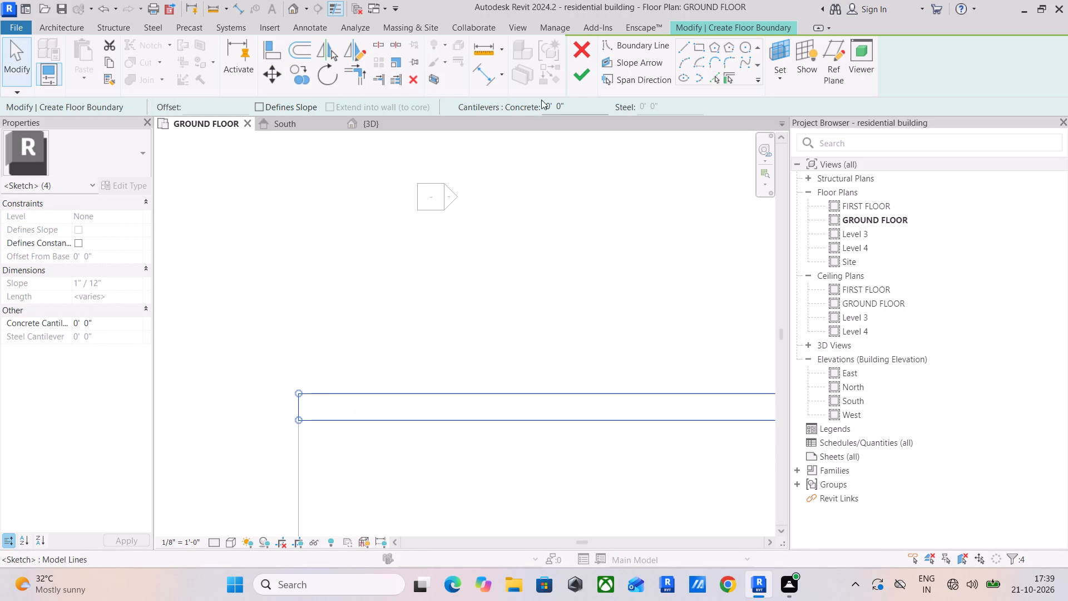
left_click(582, 73)
In the South elevation, move the new floor strip down 1'-6" so it rests on top of the road floor.
left_click(294, 124)
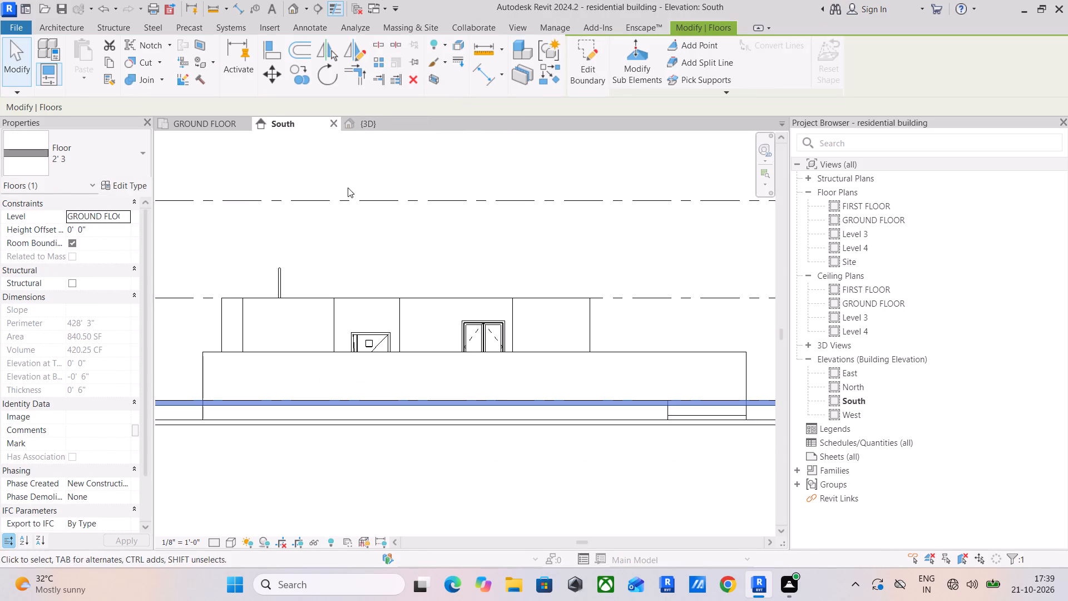
scroll(603, 383, "down", 3)
middle_click_drag(598, 384, 464, 361)
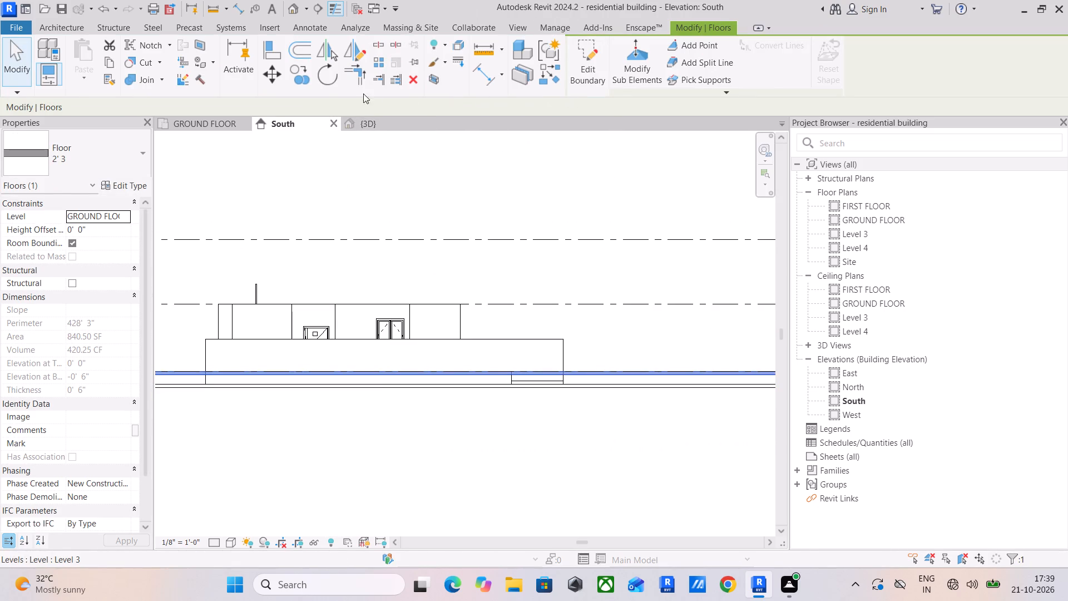
left_click(264, 75)
scroll(581, 385, "up", 5)
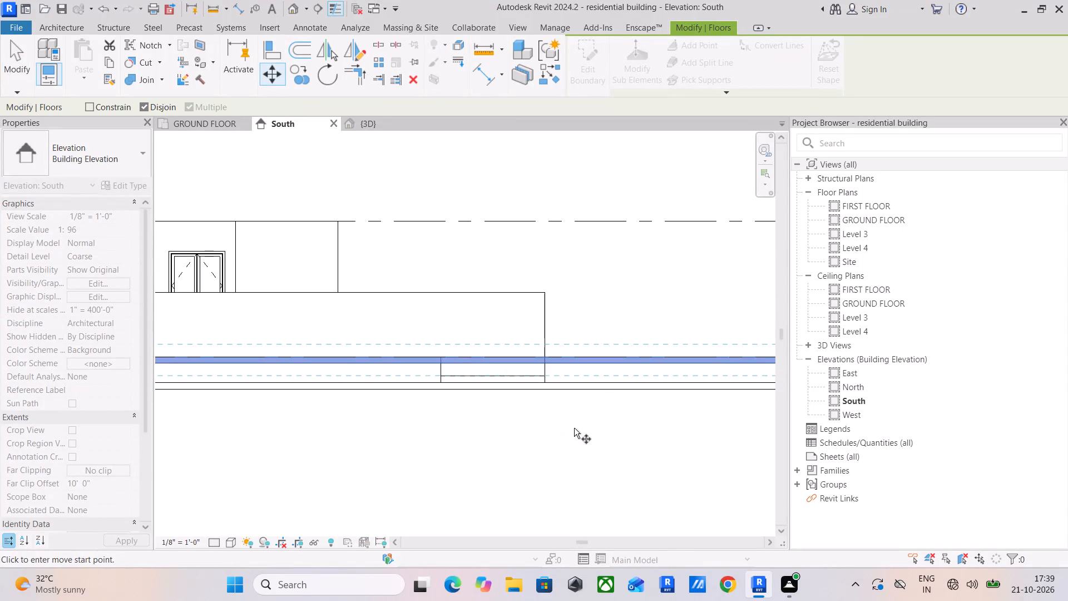
scroll(574, 428, "down", 4)
scroll(538, 382, "up", 5)
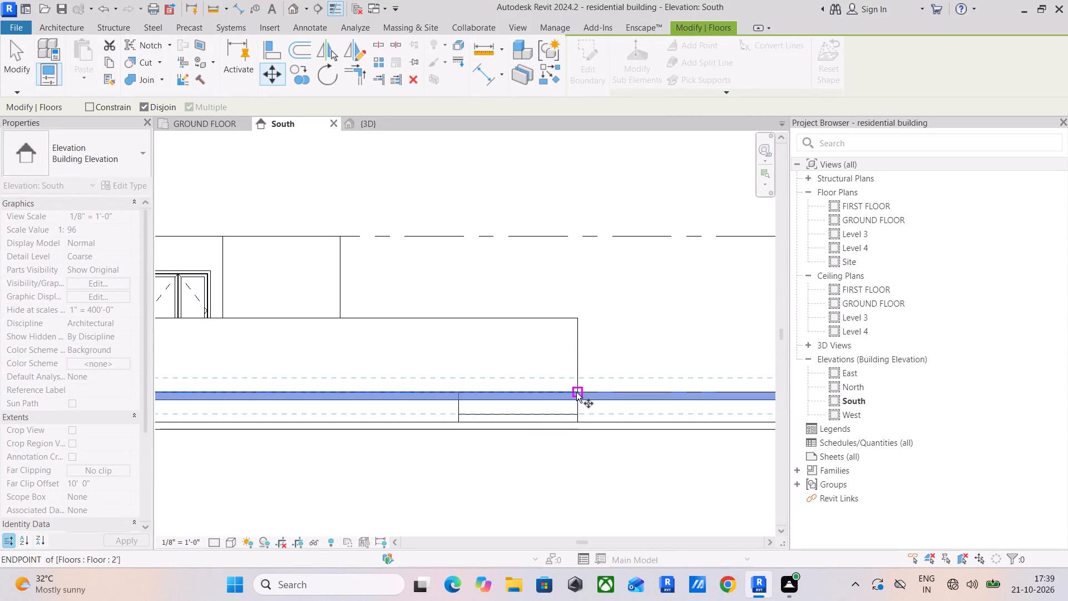
left_click(577, 397)
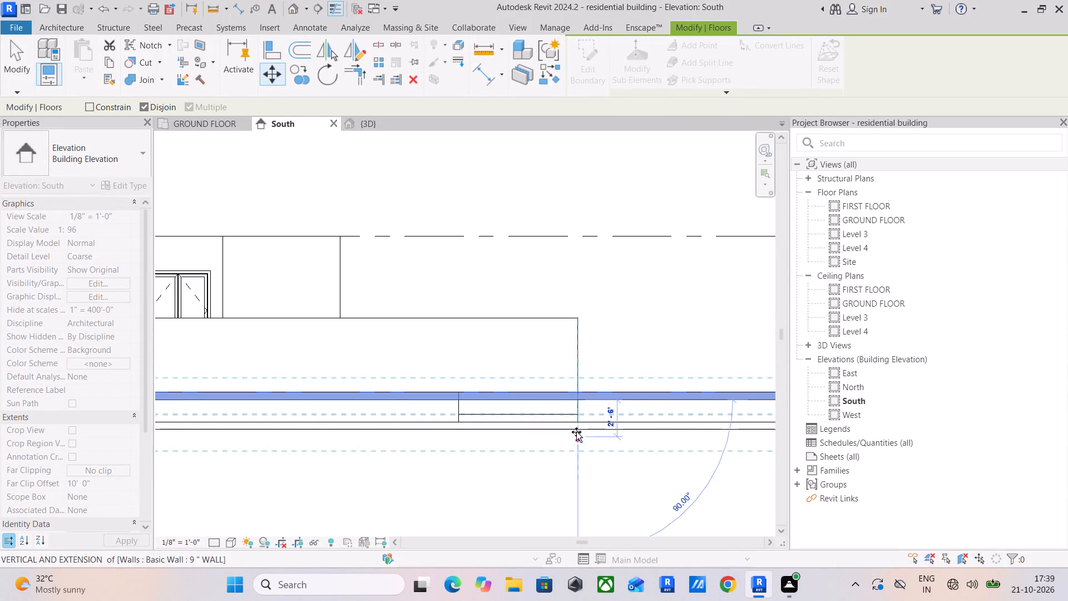
left_click(576, 425)
scroll(606, 422, "down", 2)
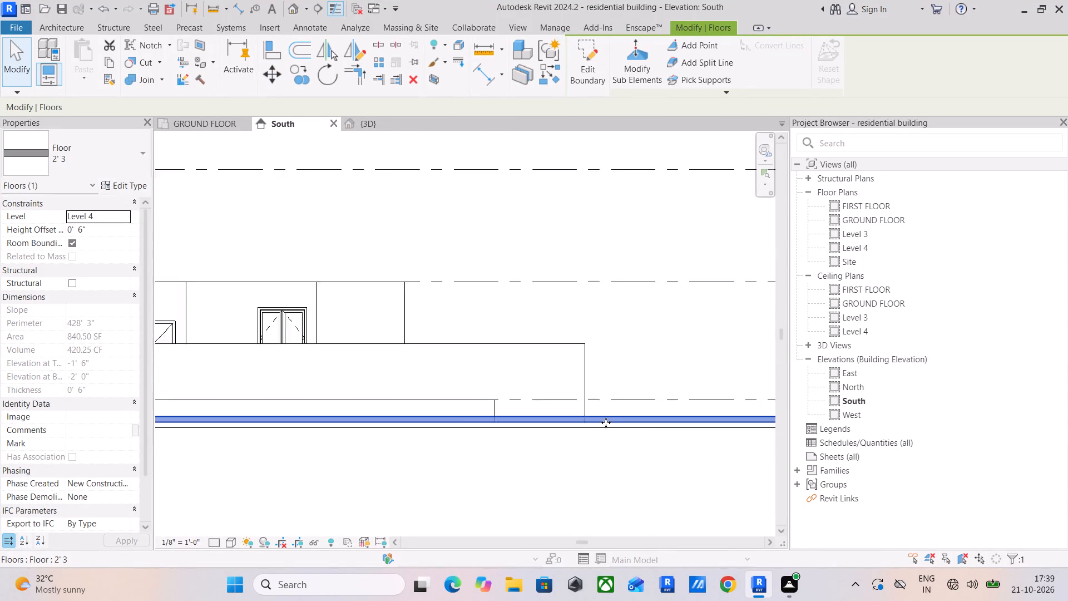
scroll(606, 422, "down", 1)
middle_click_drag(606, 422, 640, 421)
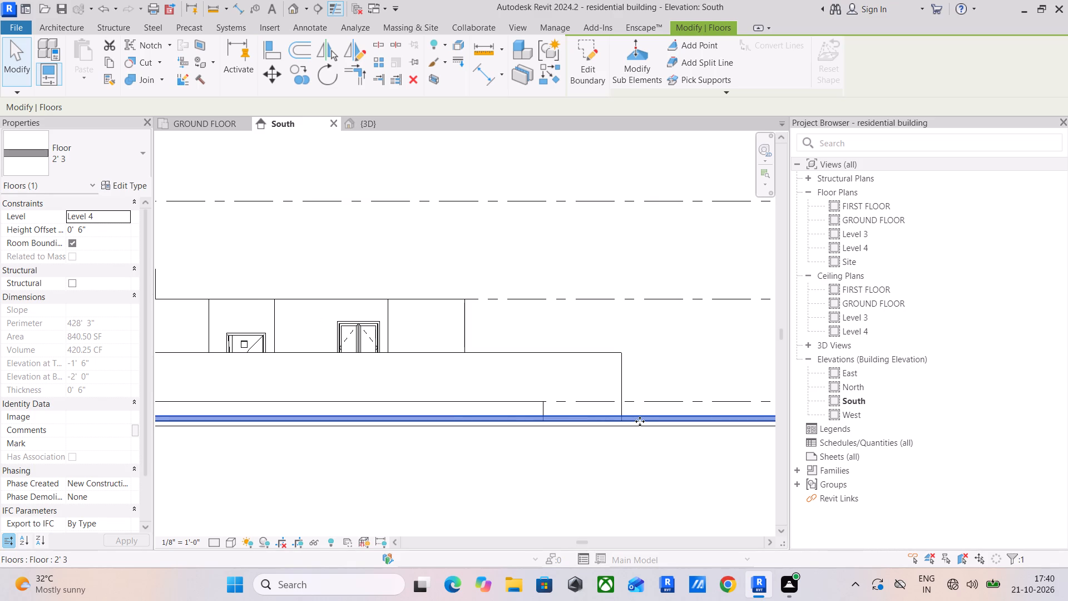
In the 3D view, select the floor strip and duplicate its floor type as 2' 4.
left_click(218, 127)
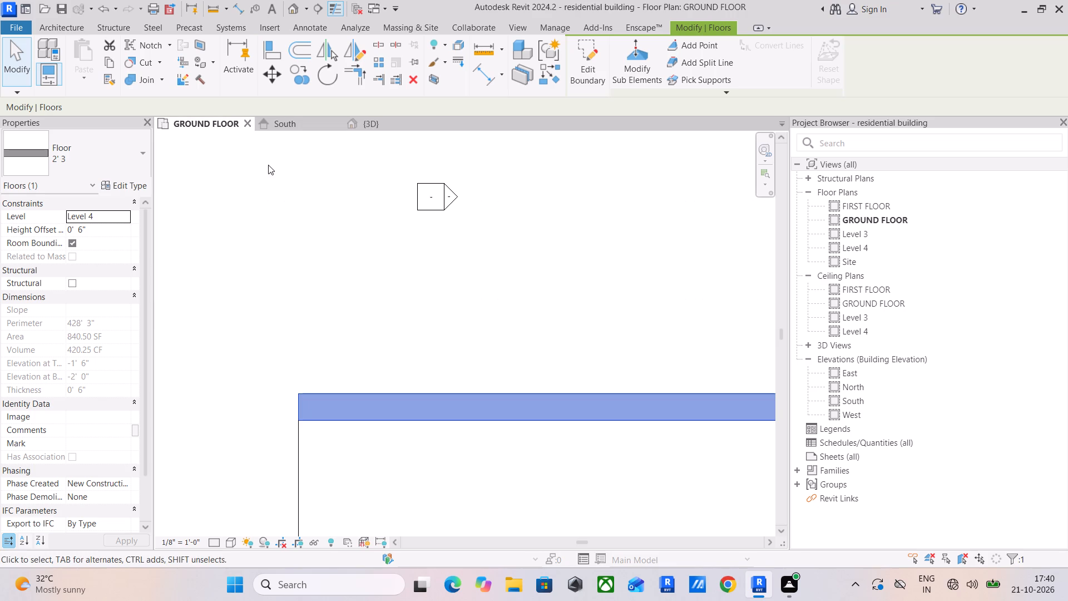
left_click(380, 124)
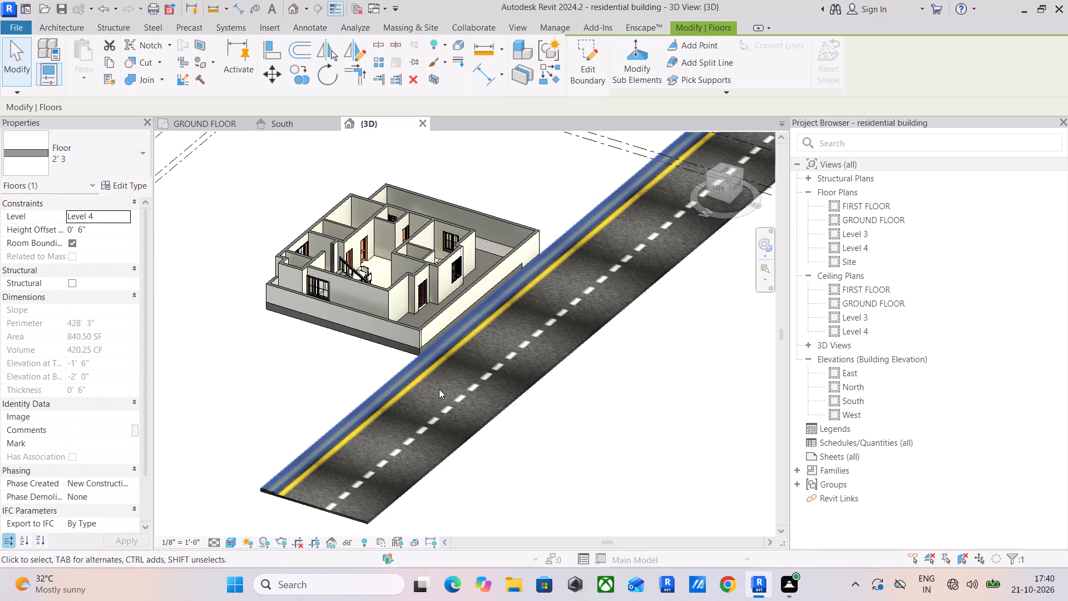
left_click(253, 392)
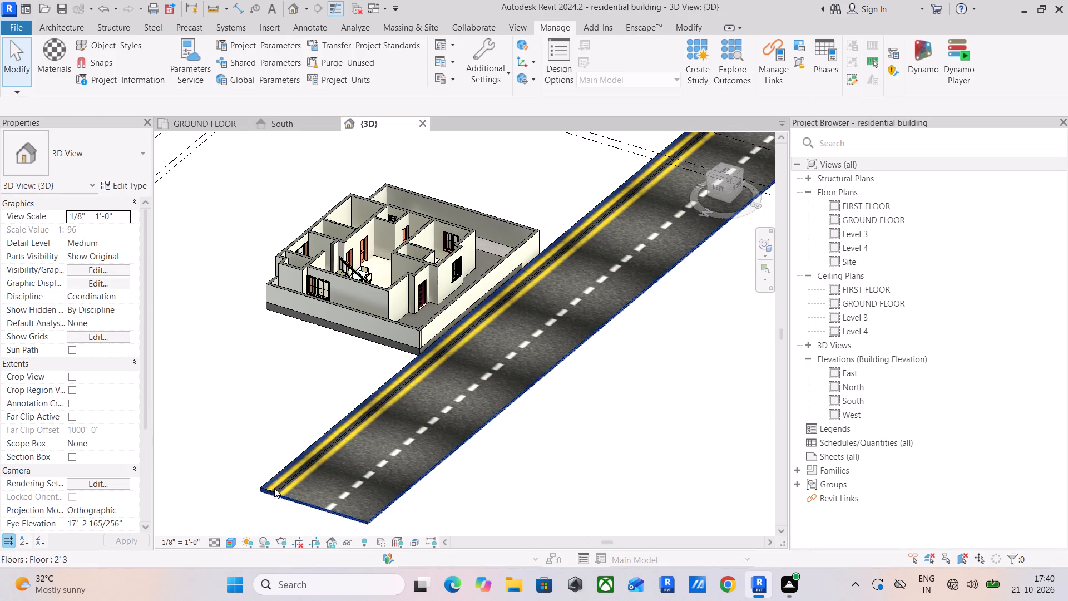
left_click(275, 487)
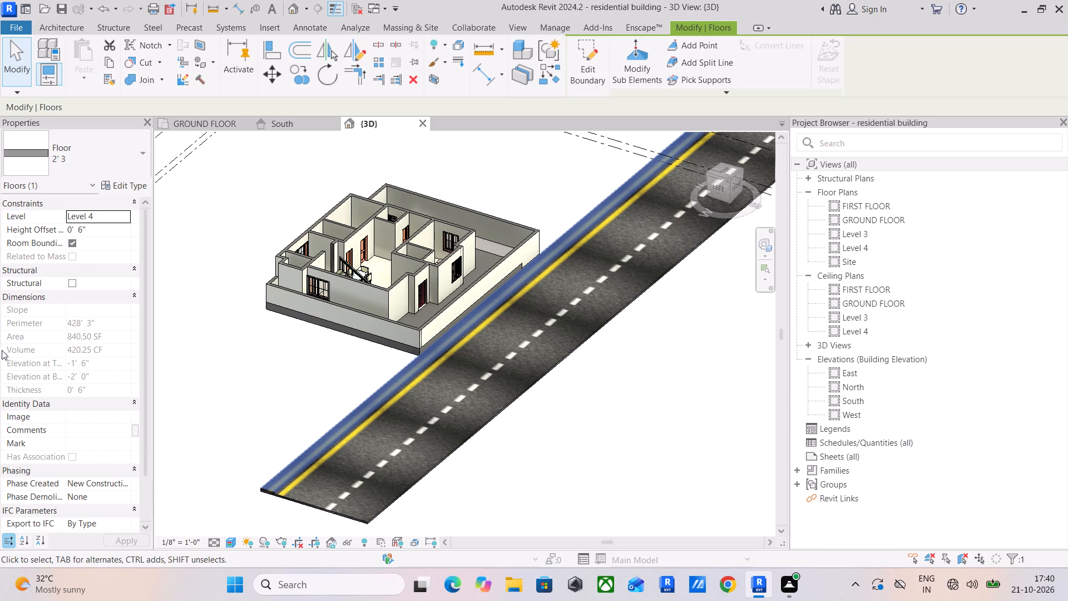
left_click(118, 185)
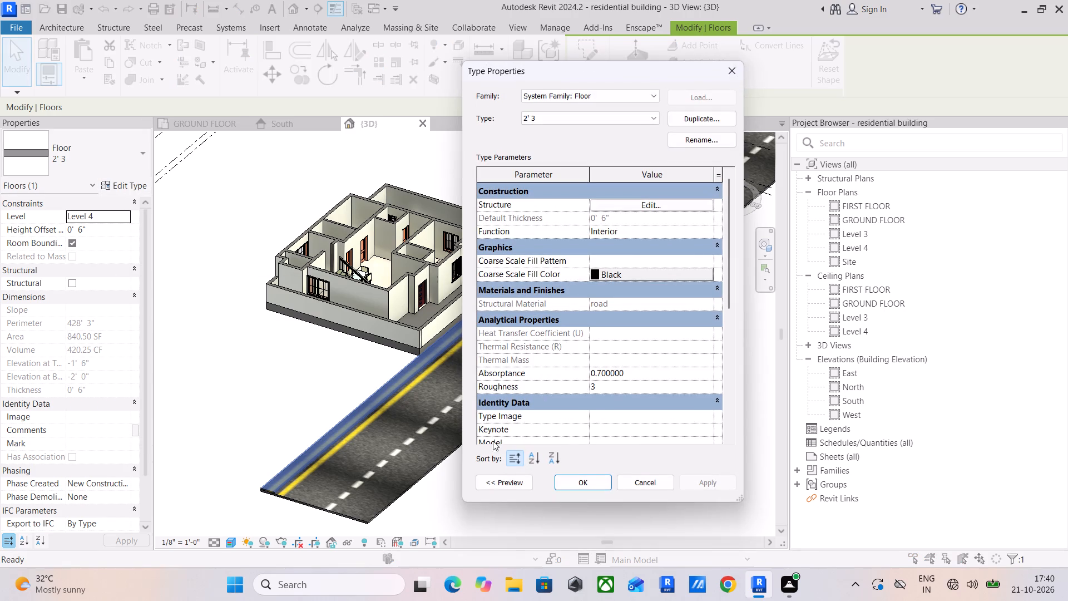
left_click(698, 116)
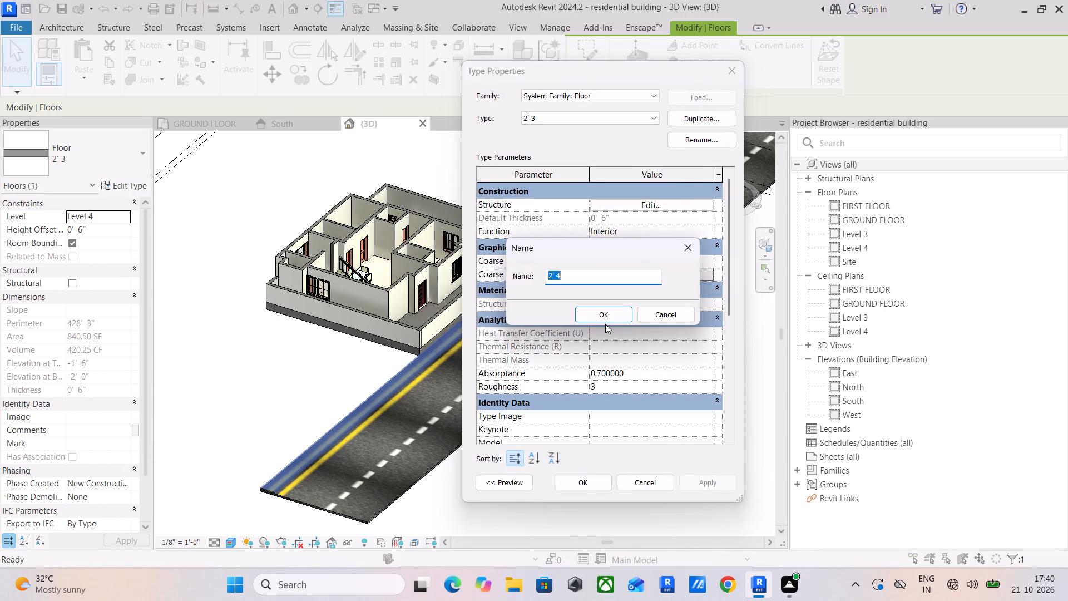
left_click(609, 311)
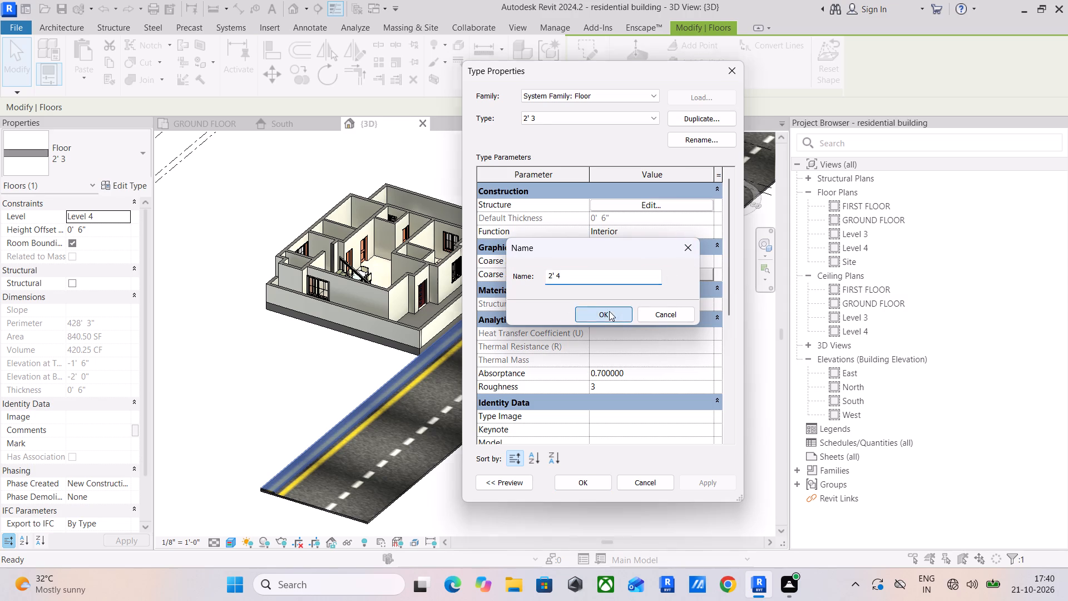
Open the material of the 2' 4 floor type's structure layer for editing.
left_click(641, 206)
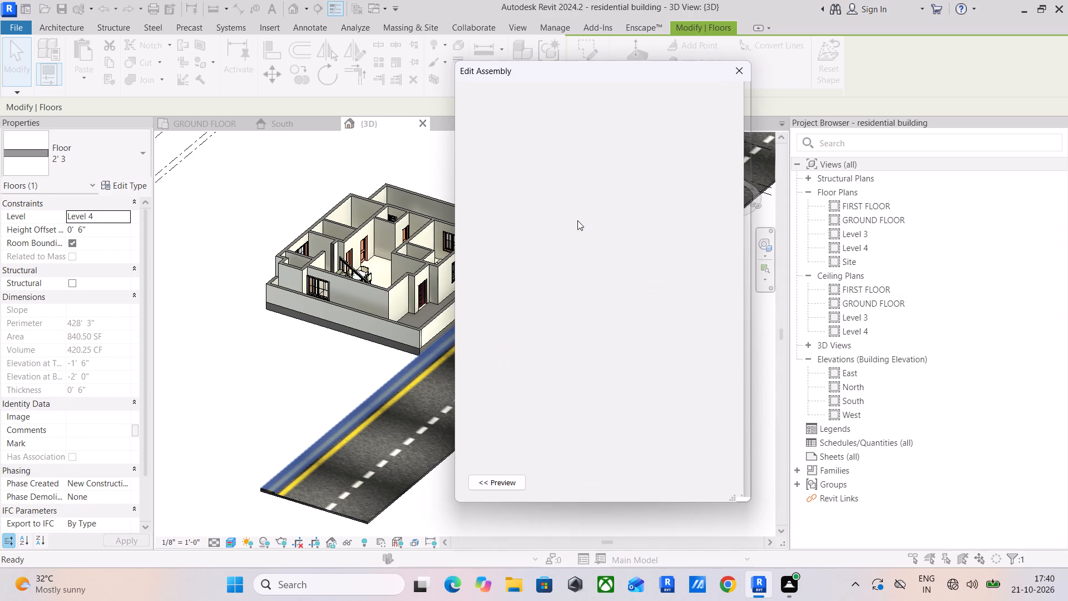
left_click(576, 211)
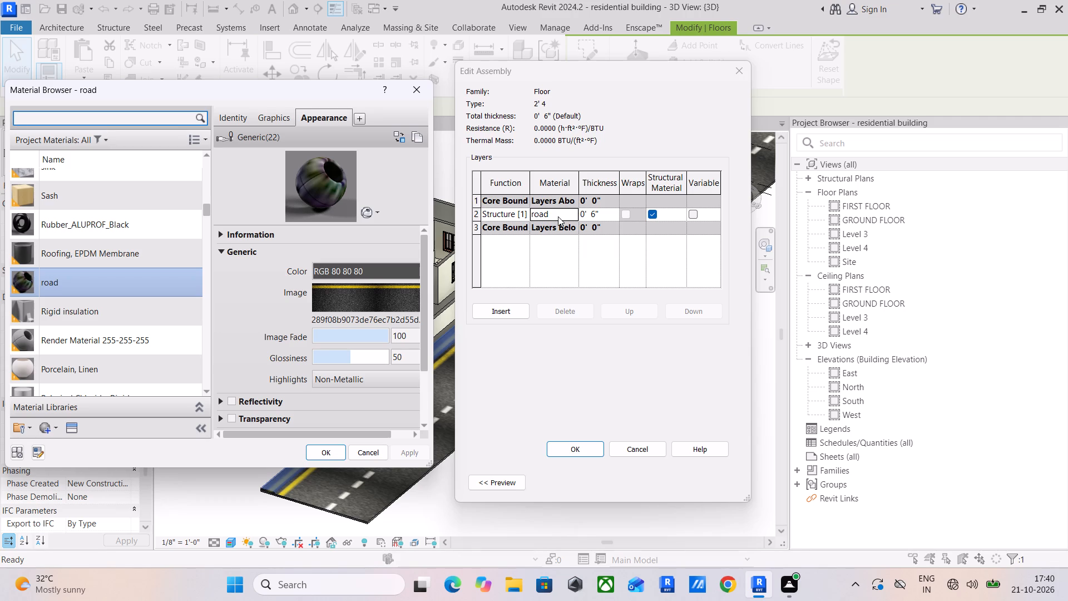
left_click(572, 215)
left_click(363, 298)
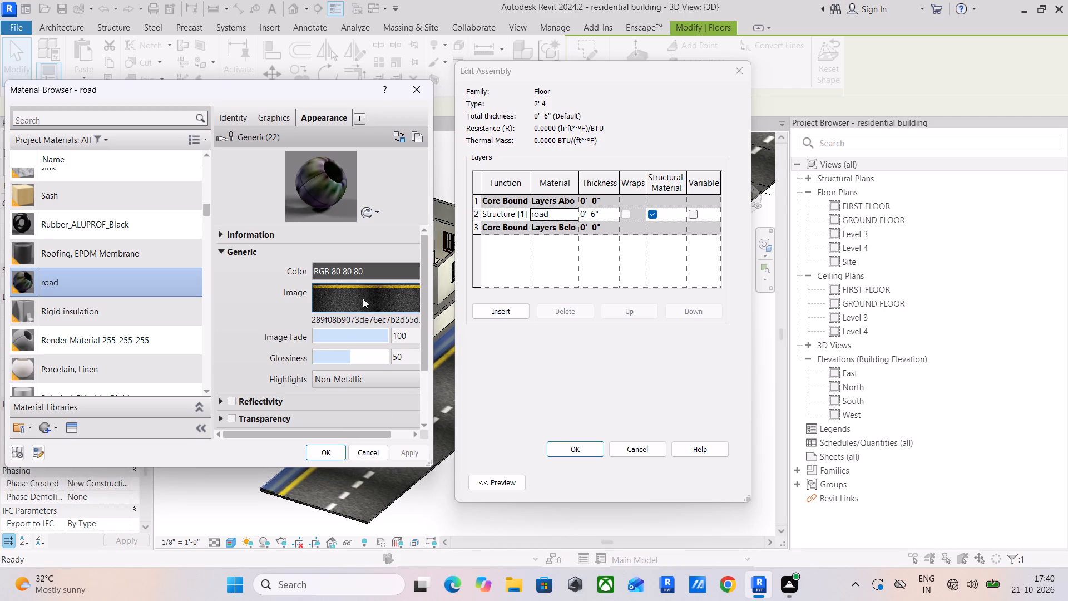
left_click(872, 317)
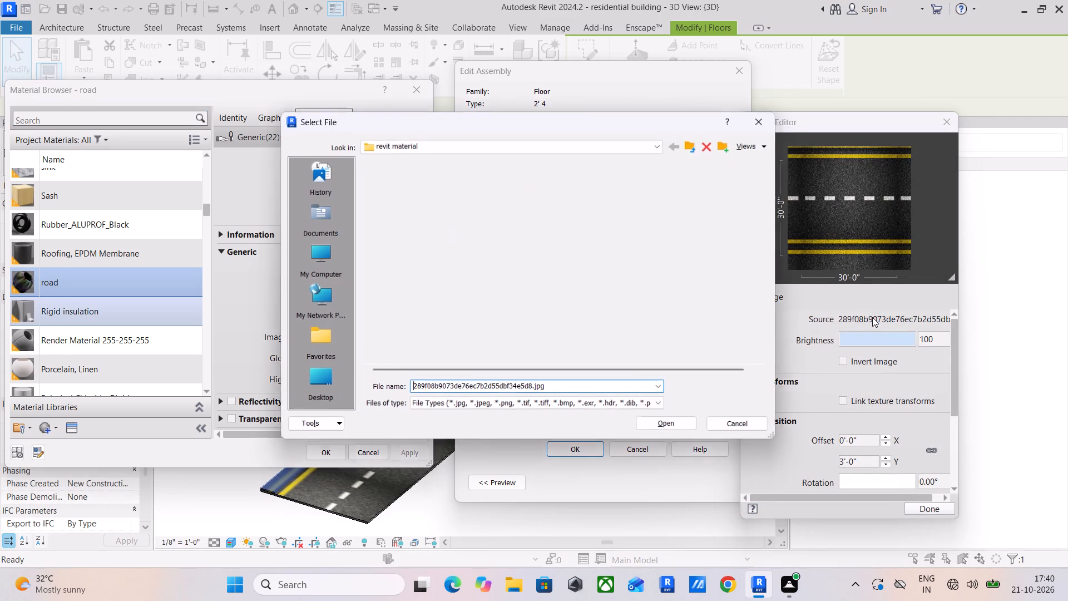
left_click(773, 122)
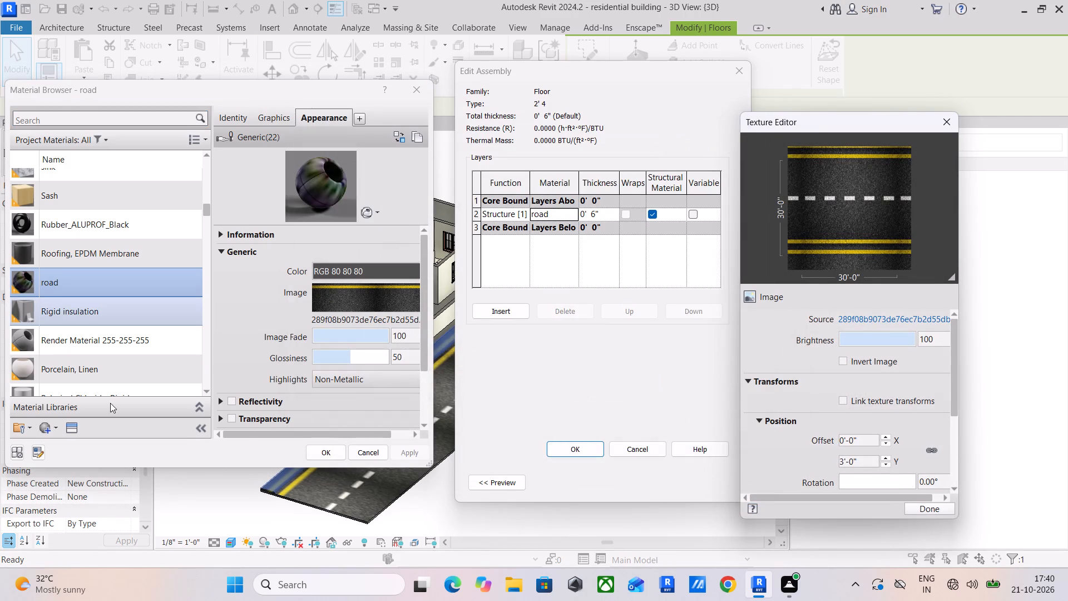
Duplicate the road material in the project materials.
right_click(87, 256)
left_click(121, 273)
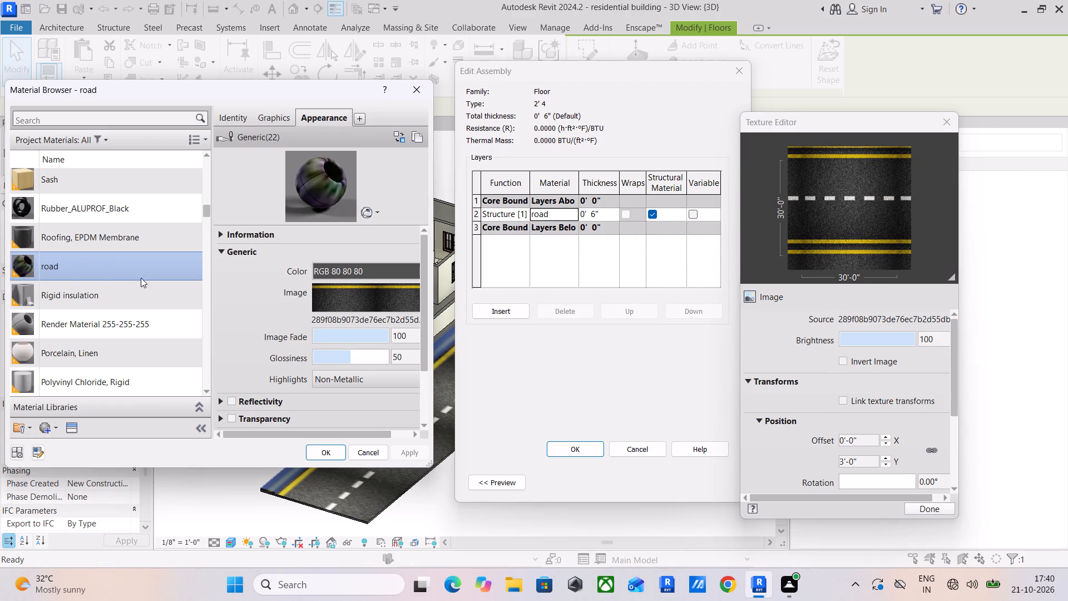
Replace the duplicated material's texture image with foot path.jpg from the New Volume (D:) drive.
left_click(361, 288)
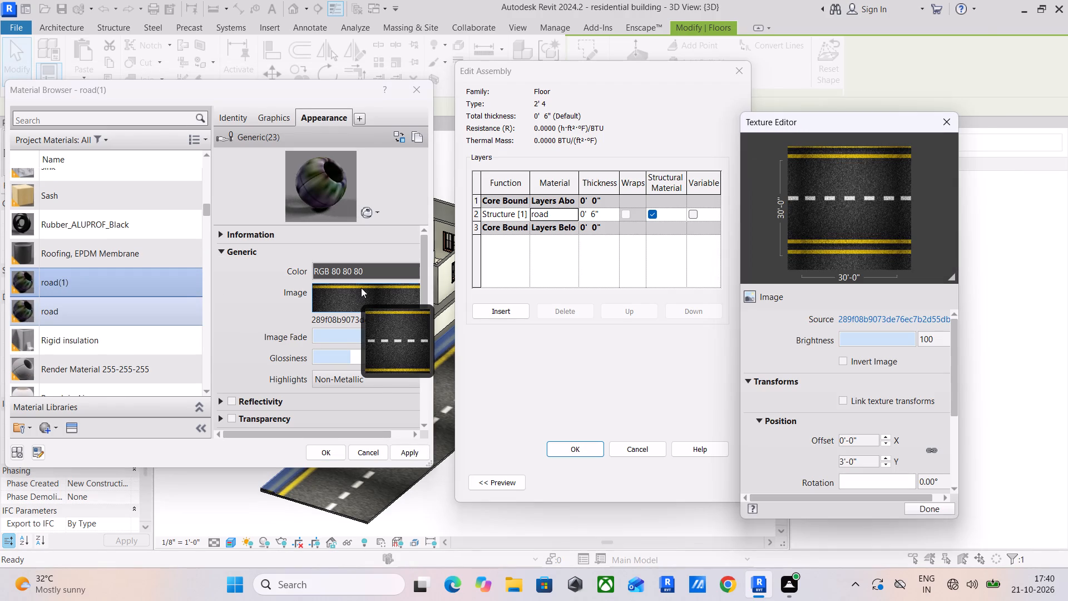
left_click(927, 318)
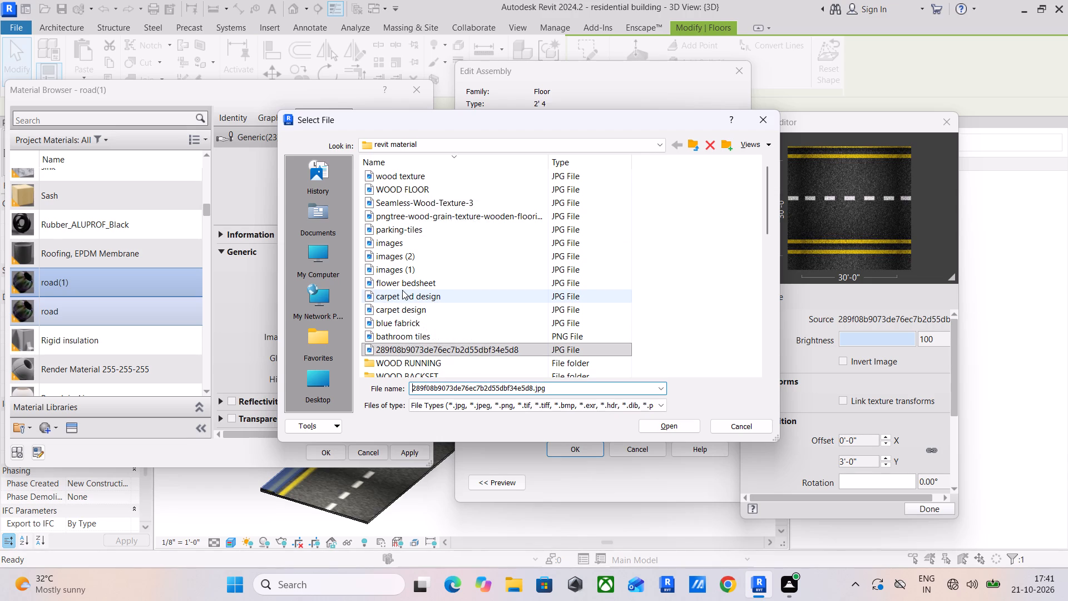
scroll(407, 287, "up", 3)
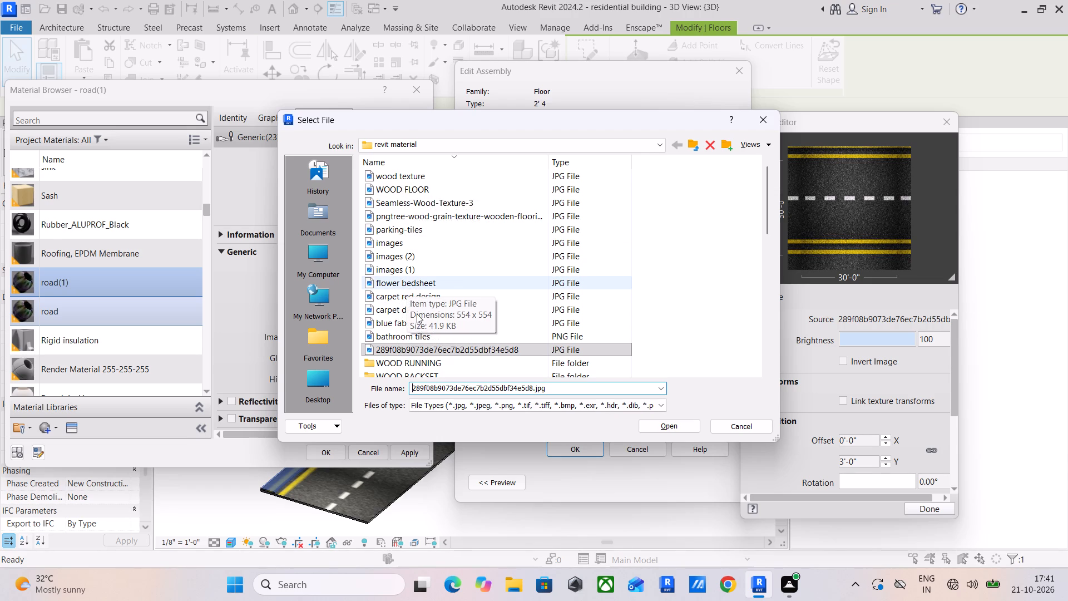
scroll(417, 314, "down", 2)
left_click(694, 145)
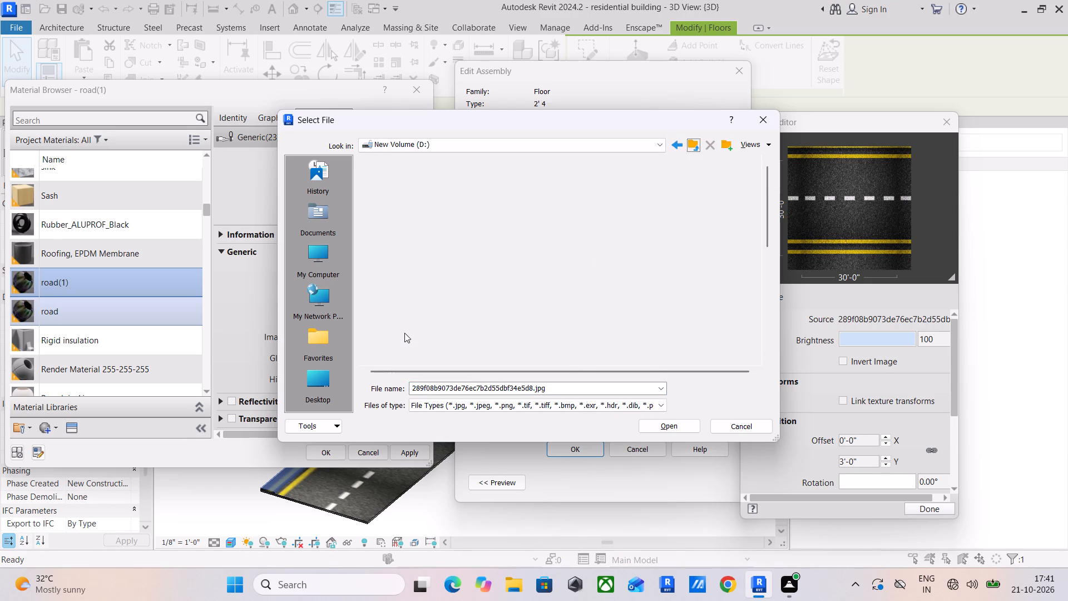
scroll(404, 333, "down", 3)
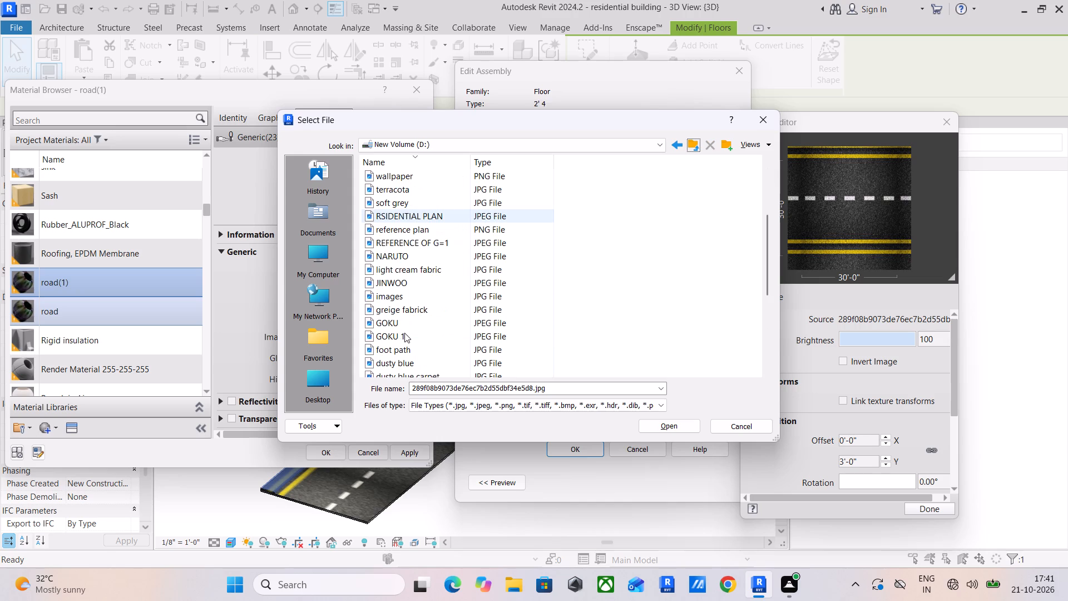
scroll(404, 333, "down", 1)
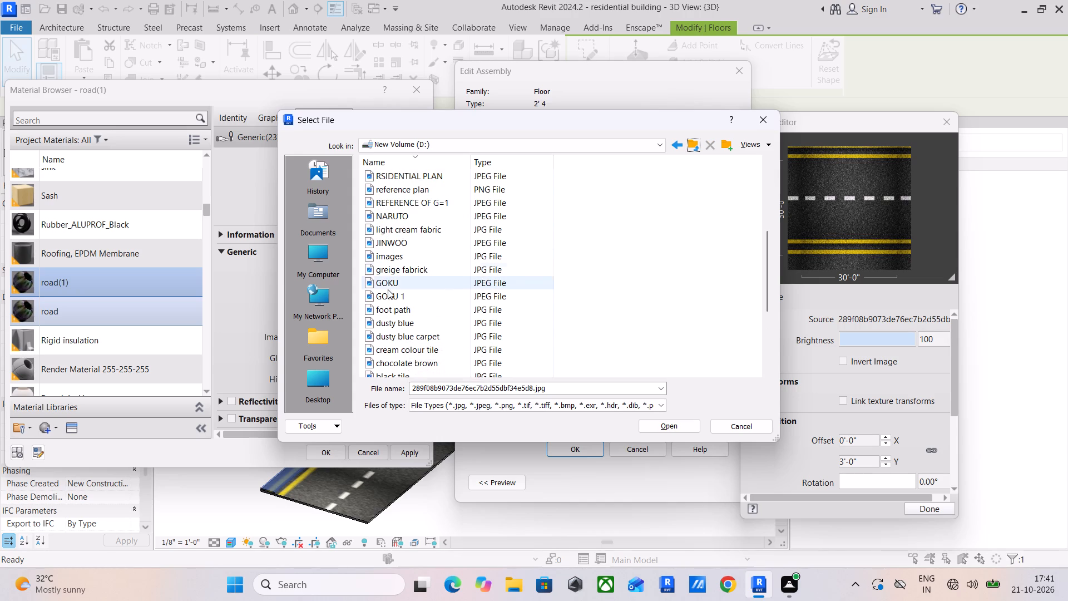
double_click(391, 312)
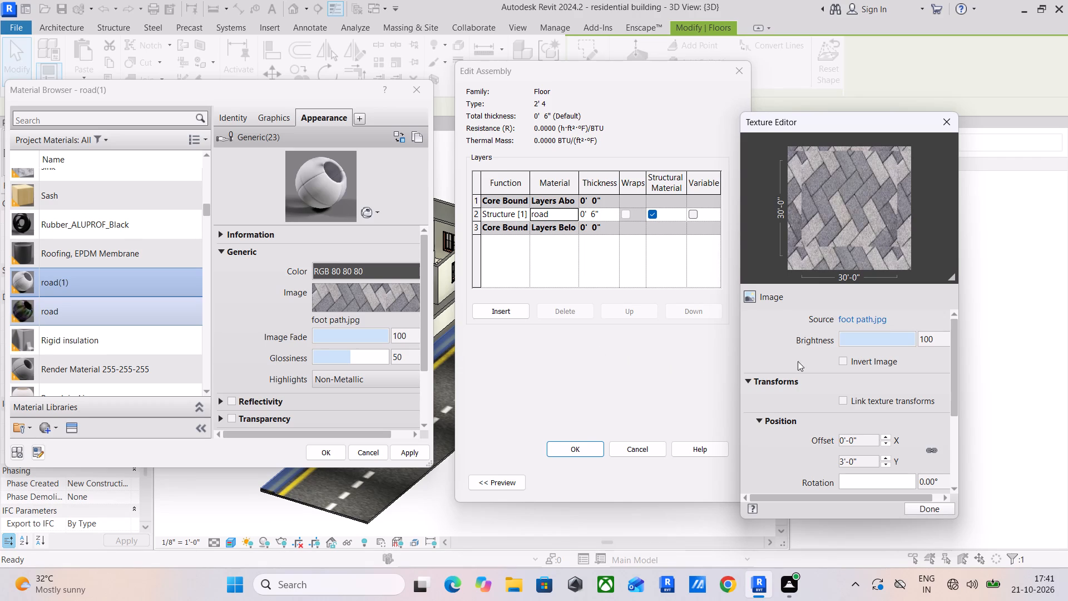
Set the foot path texture's Y offset to 0 and its sample size width to 4'.
scroll(768, 431, "down", 3)
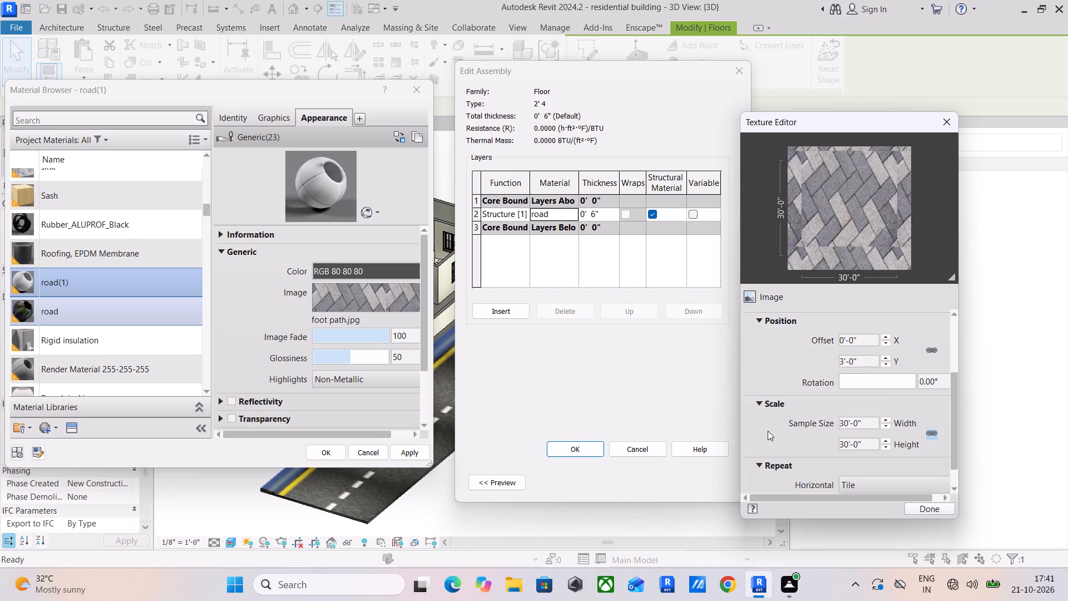
left_click(861, 358)
key("0")
key("Return")
left_click(872, 425)
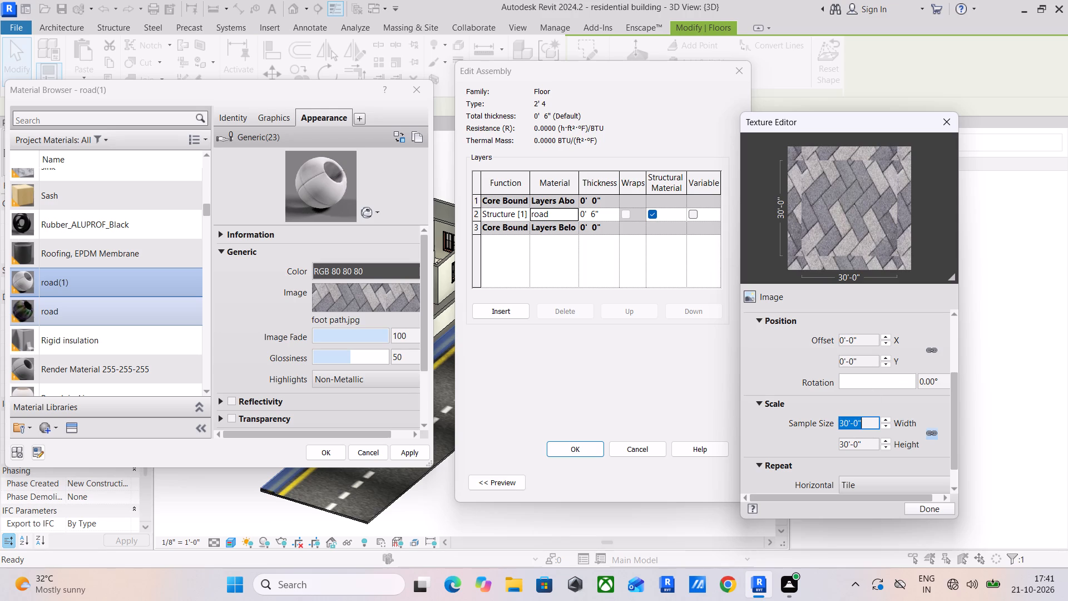
type("4'")
key("Return")
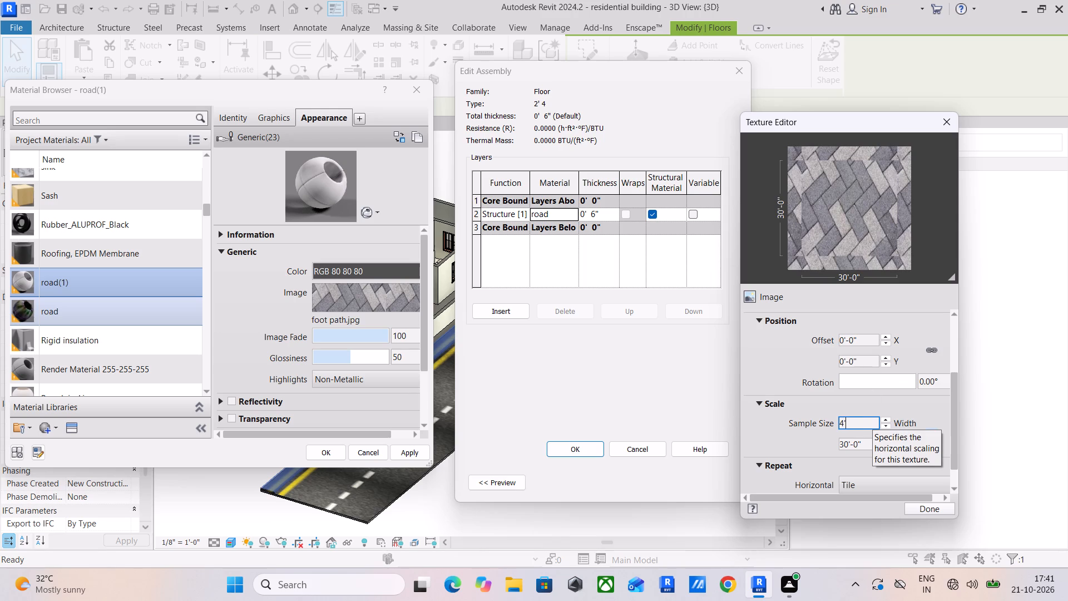
left_click(925, 511)
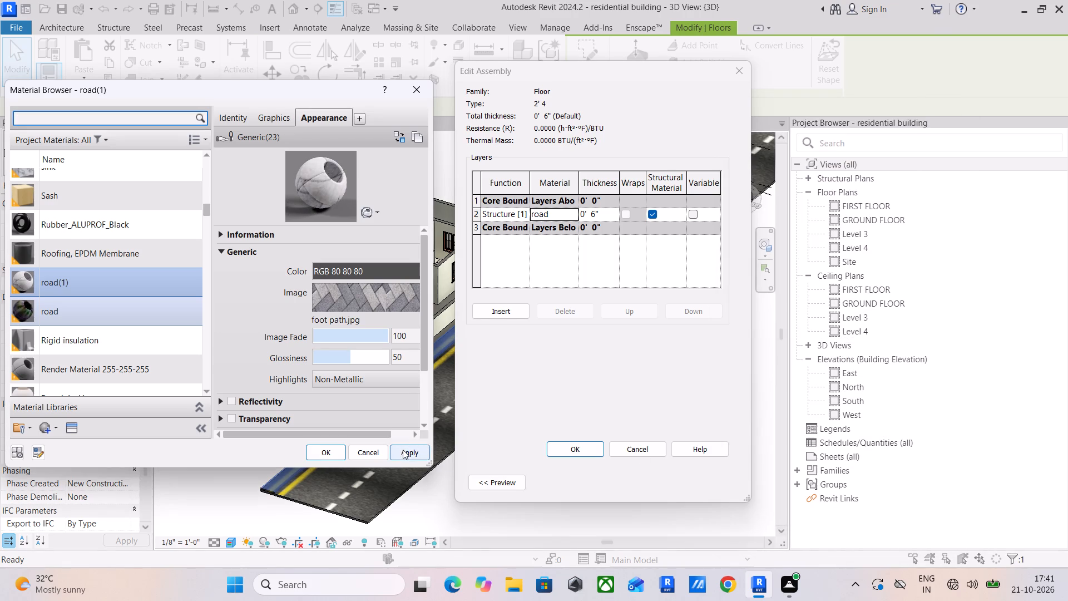
Assign the duplicated foot path material to the 2' 4 floor type's structure layer and apply the type to the strip.
left_click(403, 450)
left_click(311, 453)
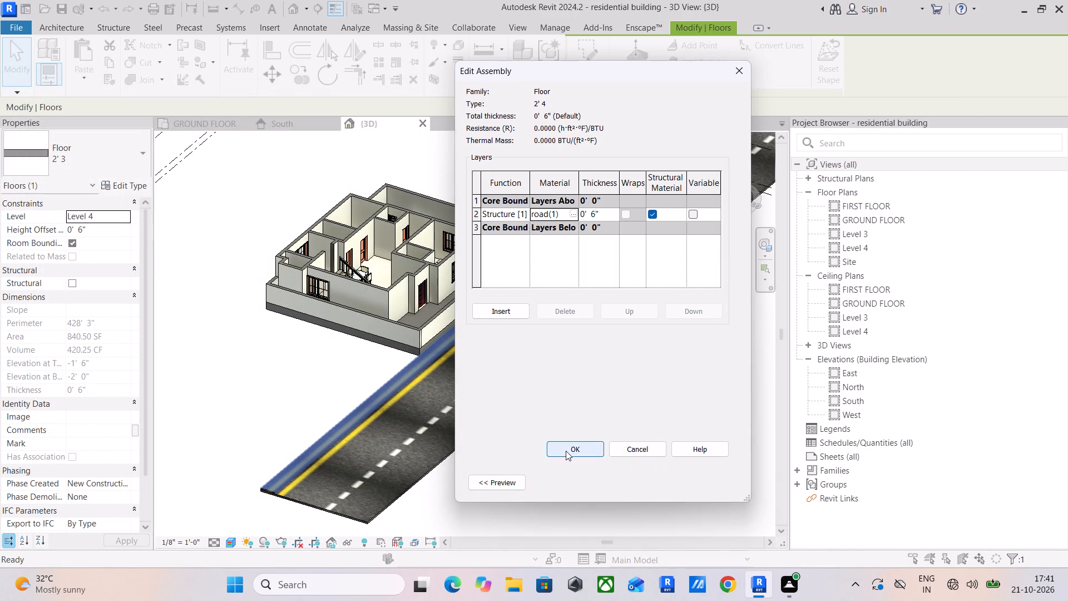
left_click(566, 447)
left_click(720, 485)
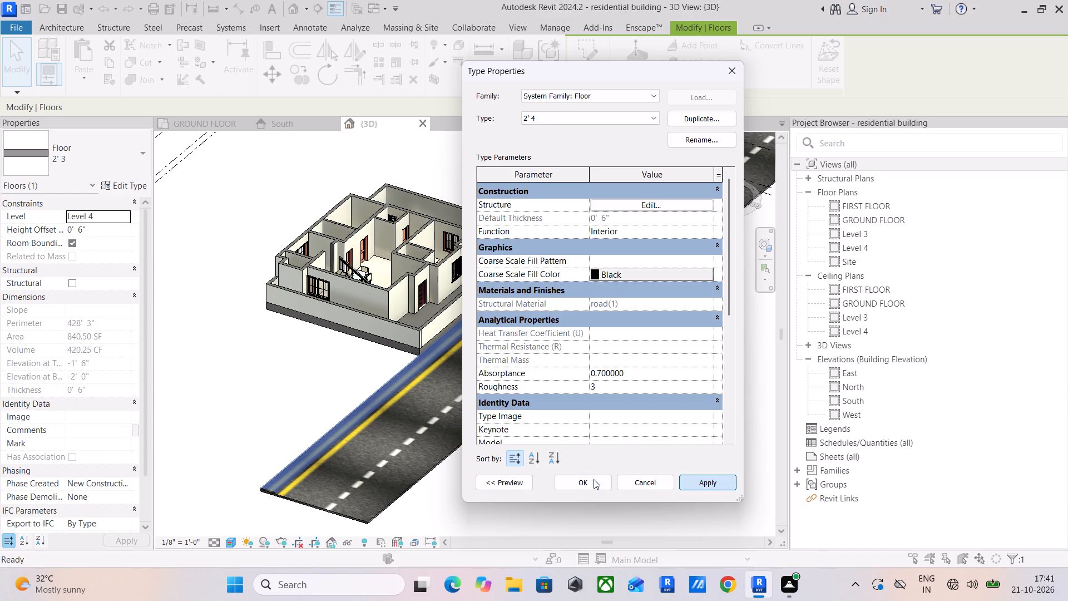
left_click(594, 479)
left_click(406, 442)
Examine the paving texture along the footpath strip and the markings on the adjoining road.
scroll(296, 450, "up", 10)
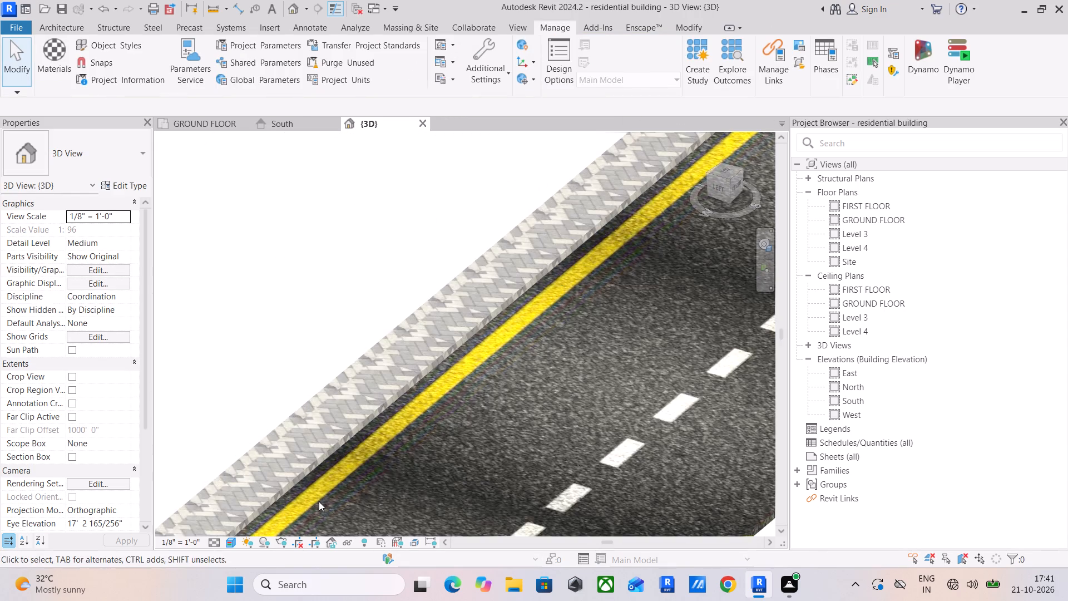
scroll(273, 473, "up", 6)
scroll(273, 473, "down", 5)
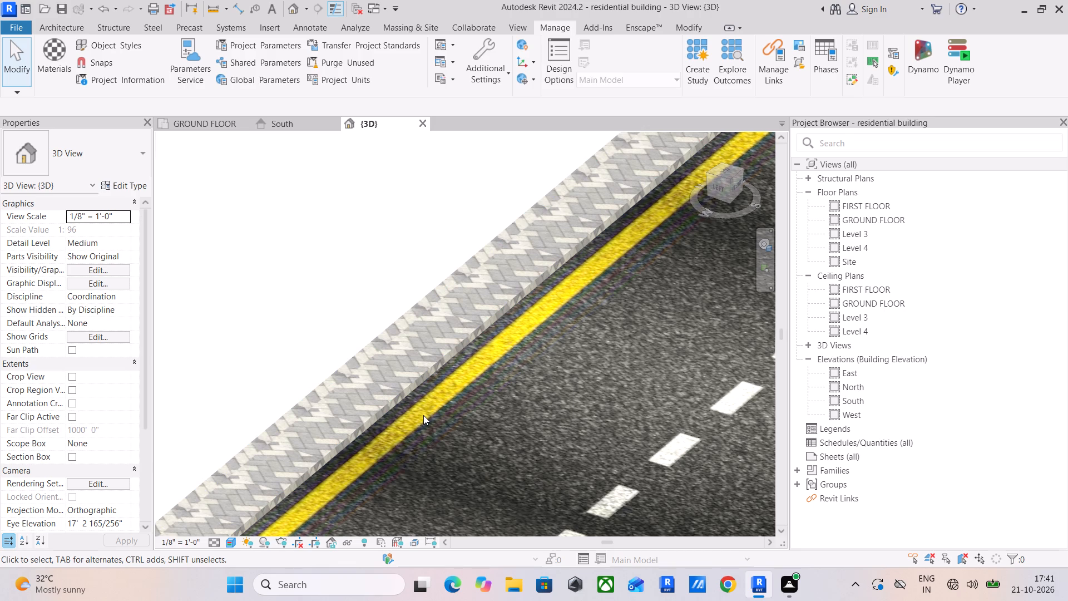
scroll(447, 394, "down", 2)
middle_click_drag(617, 360, 532, 315)
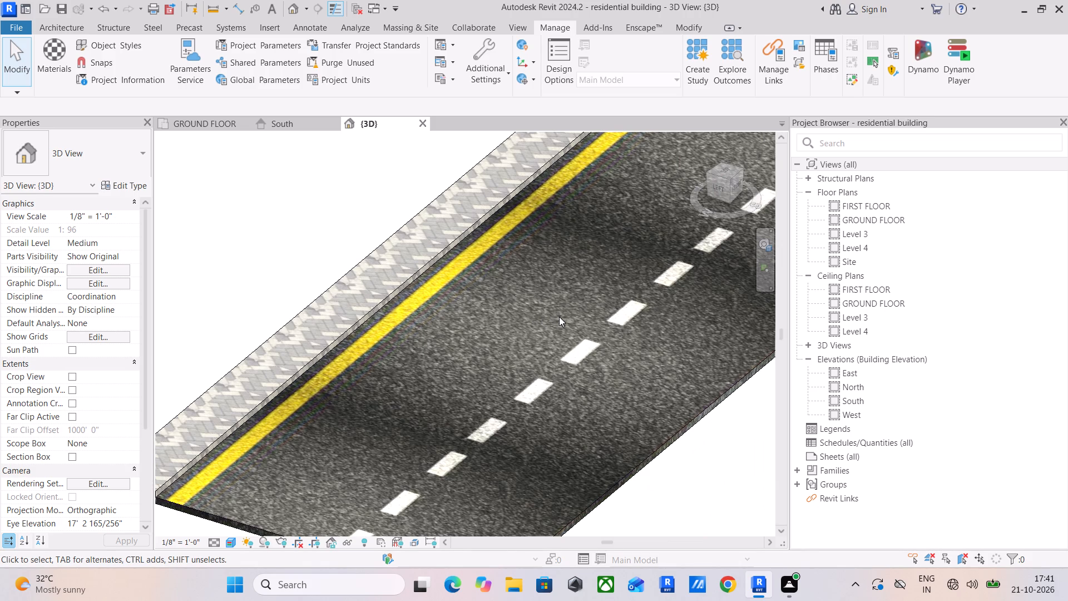
scroll(538, 324, "down", 3)
middle_click_drag(579, 350, 361, 382)
scroll(418, 377, "down", 2)
middle_click_drag(452, 376, 430, 441)
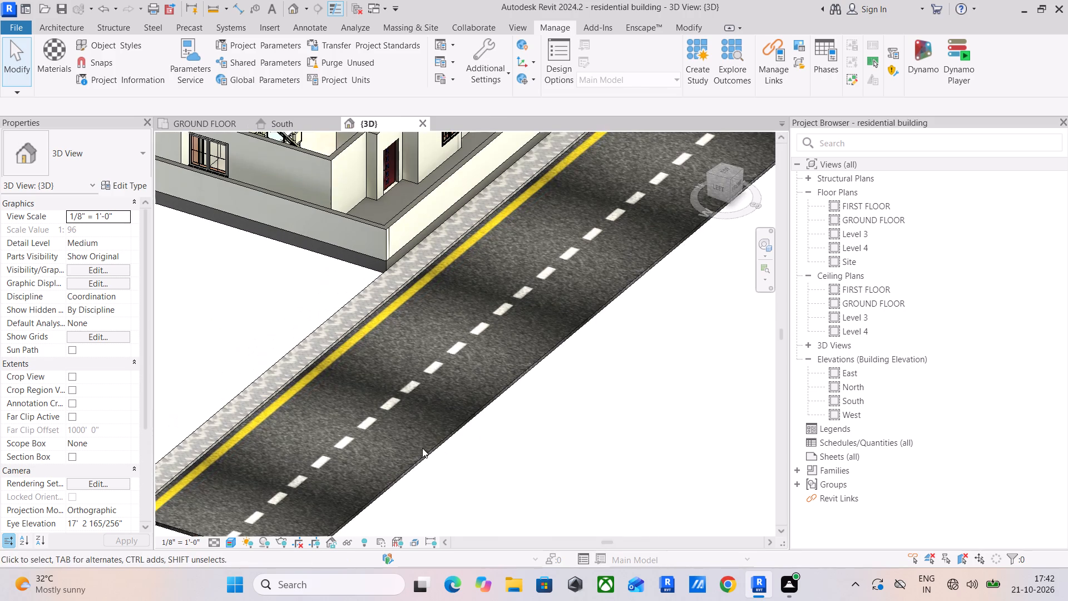
Open the road material's texture image for editing from the project materials, keeping the road in sight.
left_click(431, 455)
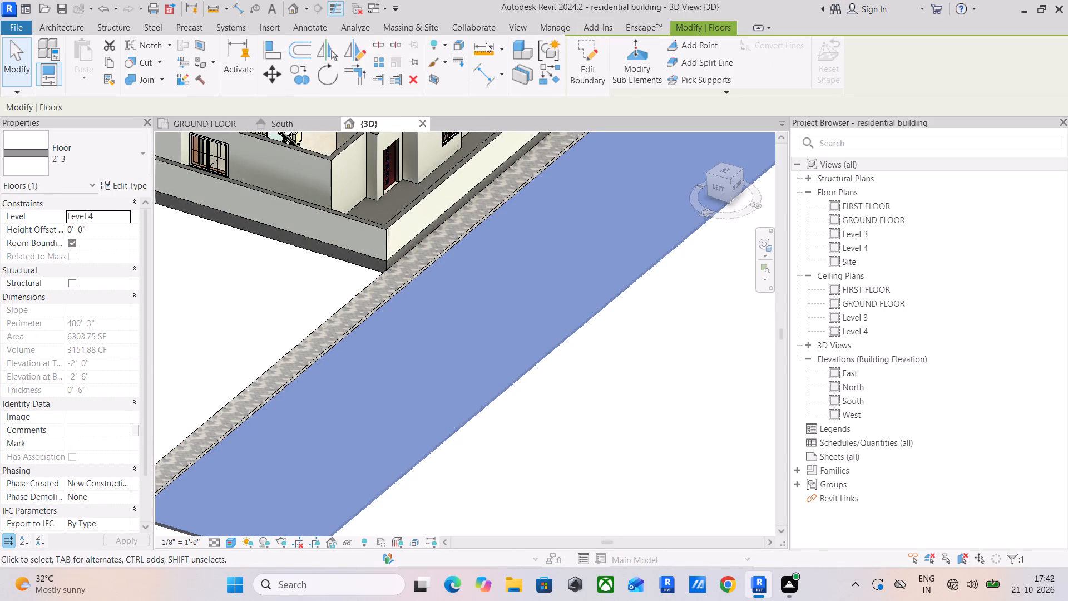
left_click(548, 29)
left_click(56, 58)
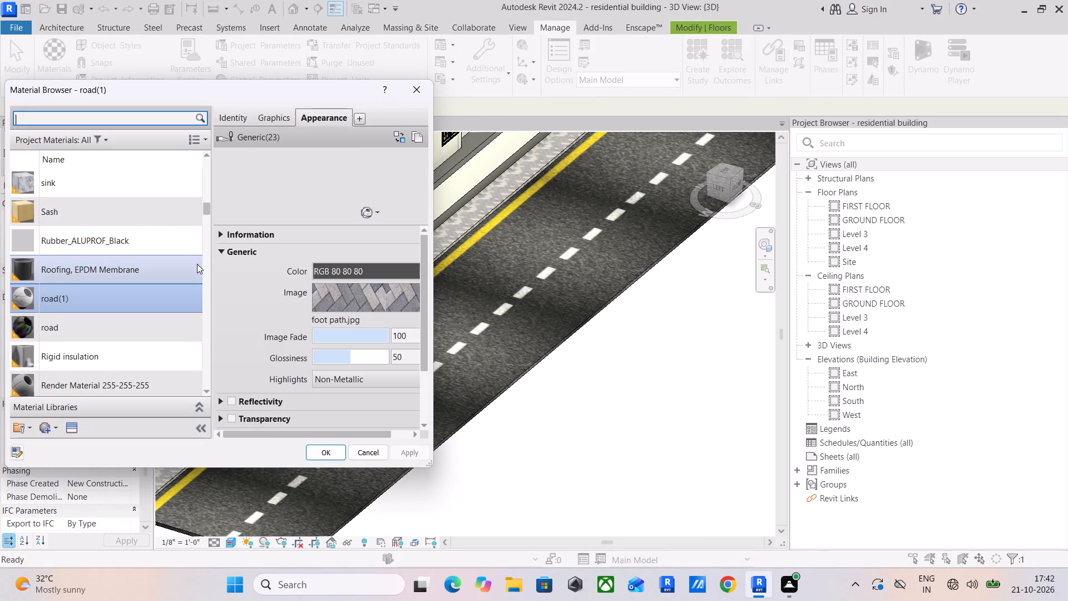
left_click(103, 331)
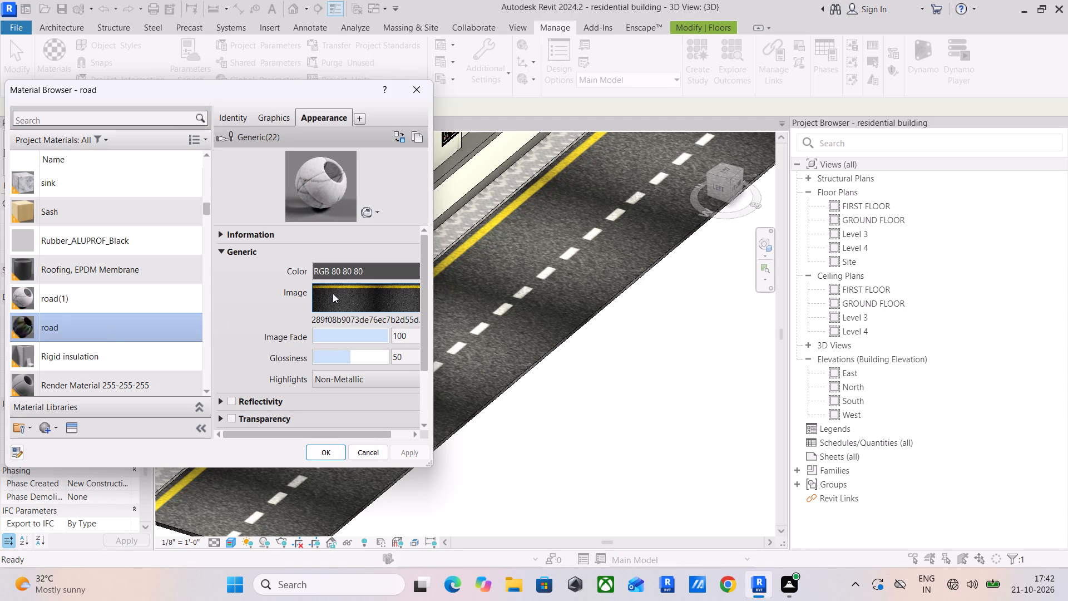
left_click(342, 293)
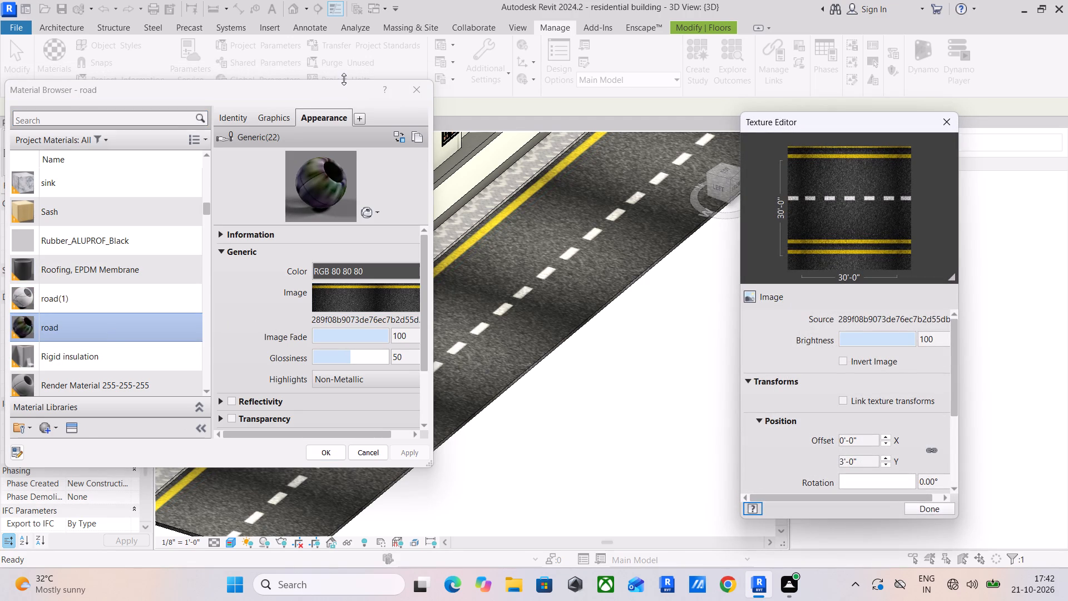
left_click_drag(345, 87, 188, 67)
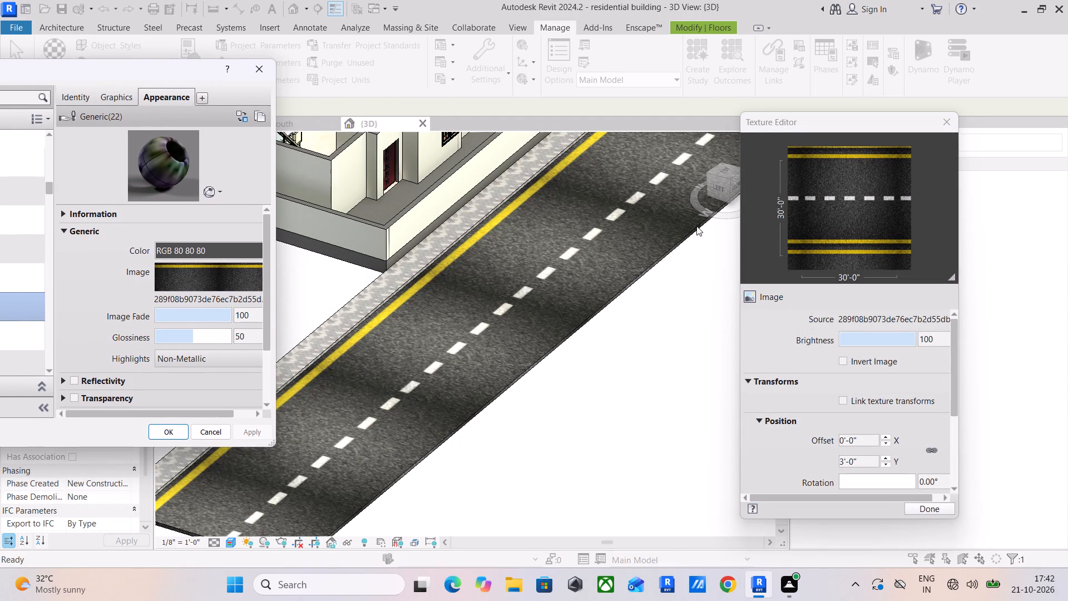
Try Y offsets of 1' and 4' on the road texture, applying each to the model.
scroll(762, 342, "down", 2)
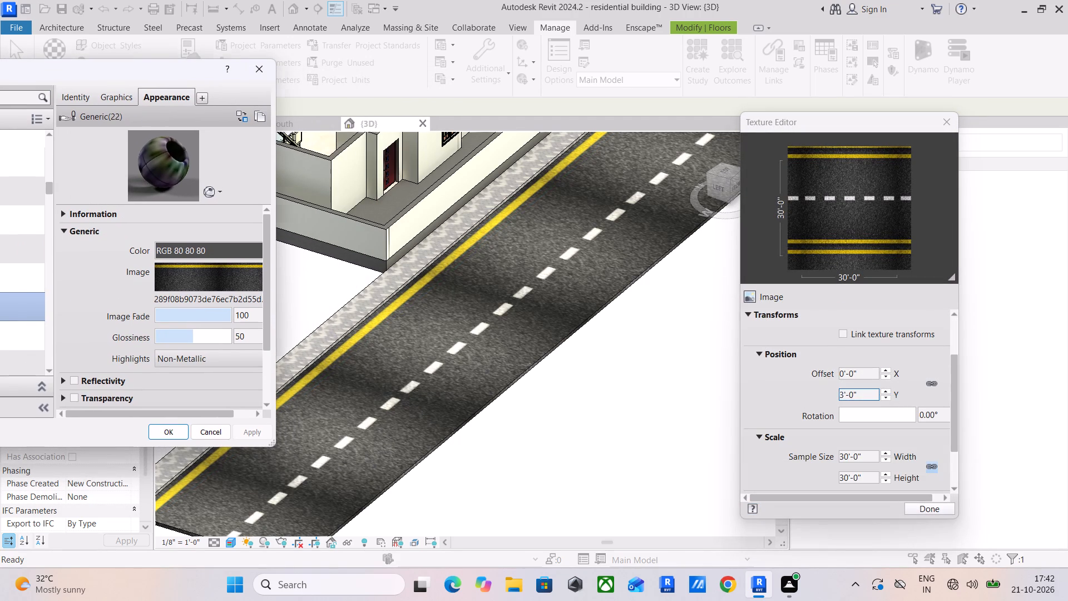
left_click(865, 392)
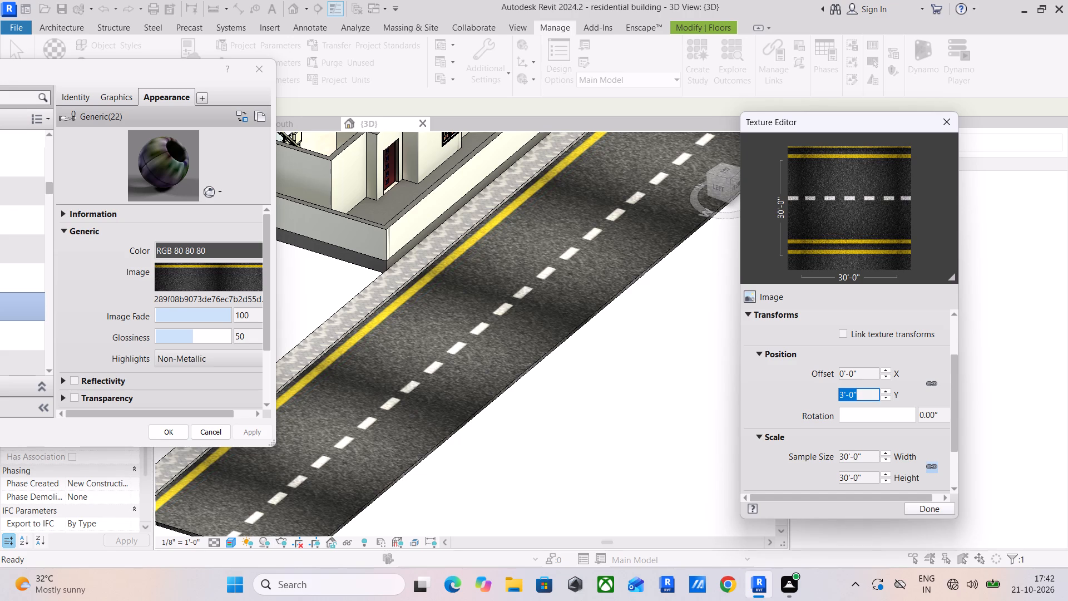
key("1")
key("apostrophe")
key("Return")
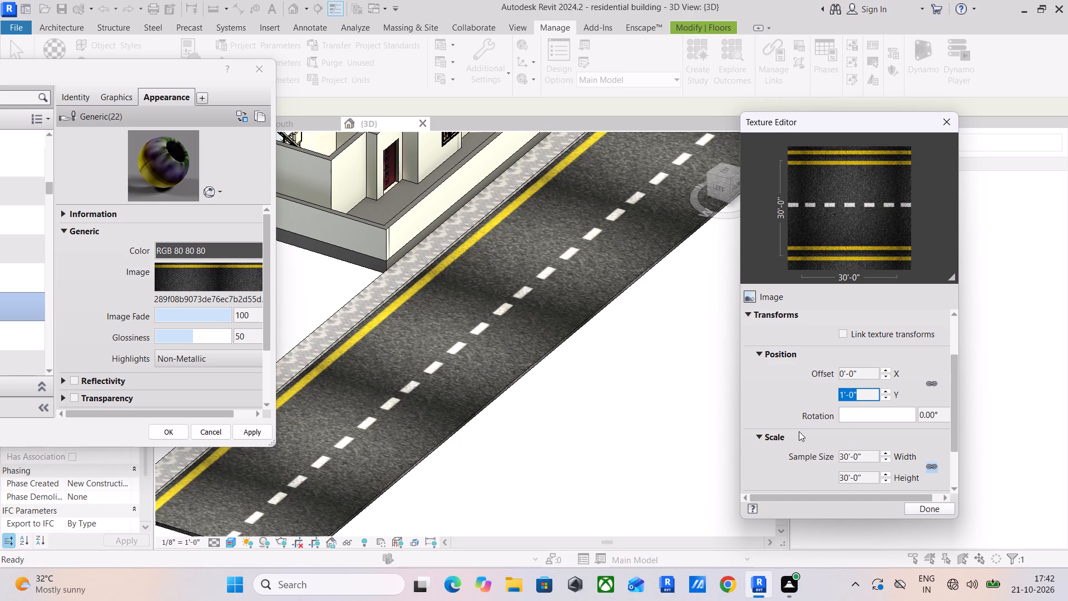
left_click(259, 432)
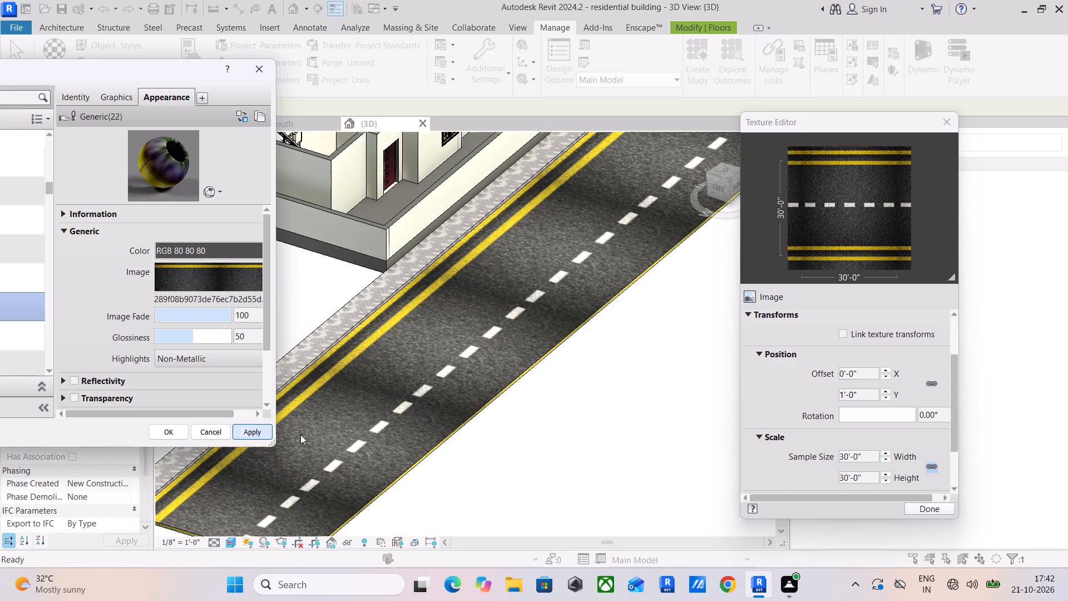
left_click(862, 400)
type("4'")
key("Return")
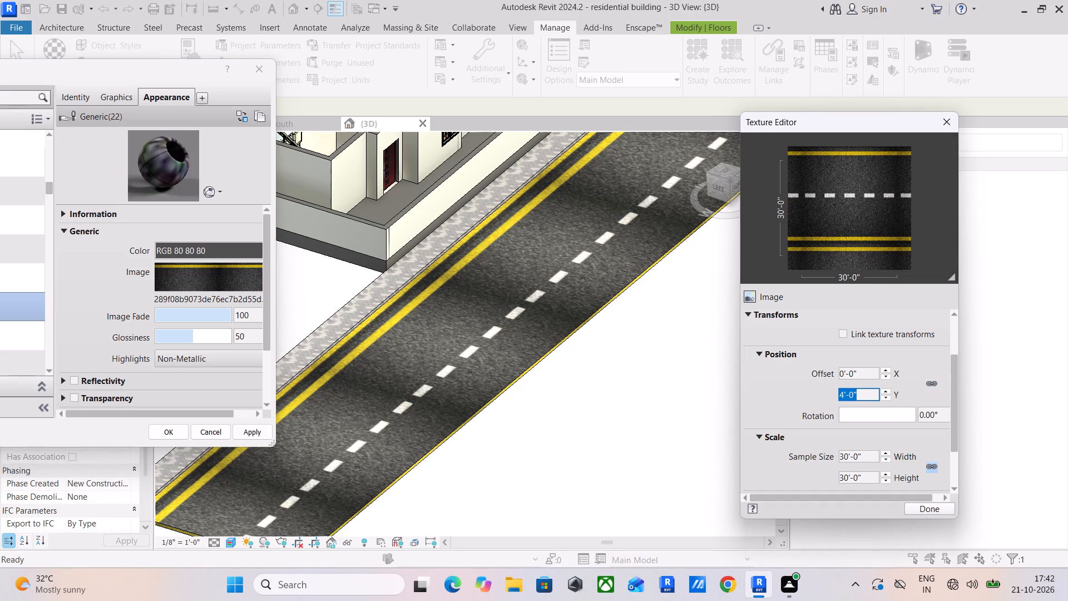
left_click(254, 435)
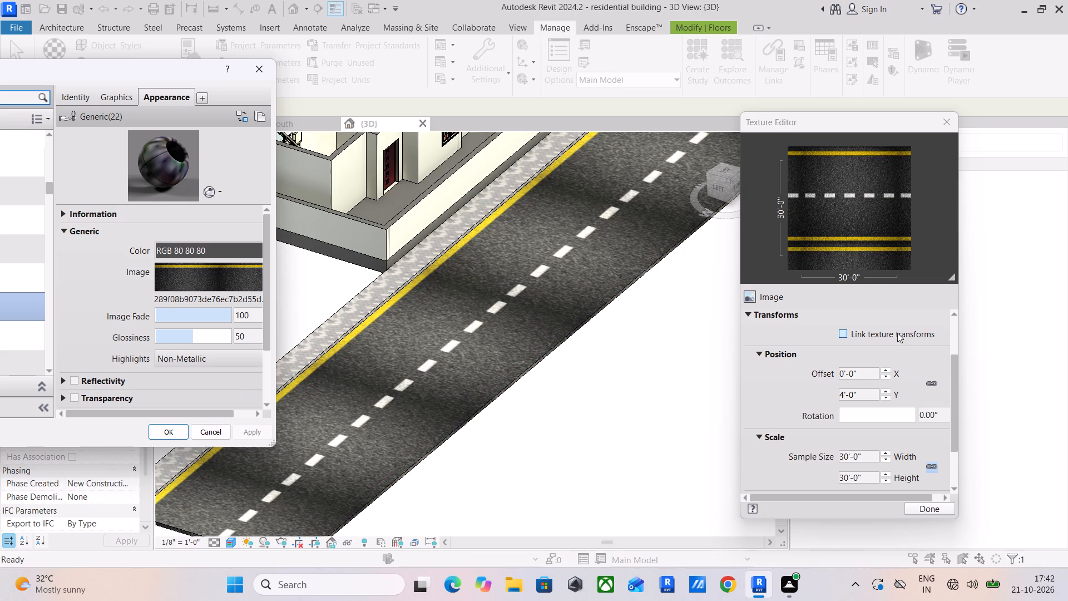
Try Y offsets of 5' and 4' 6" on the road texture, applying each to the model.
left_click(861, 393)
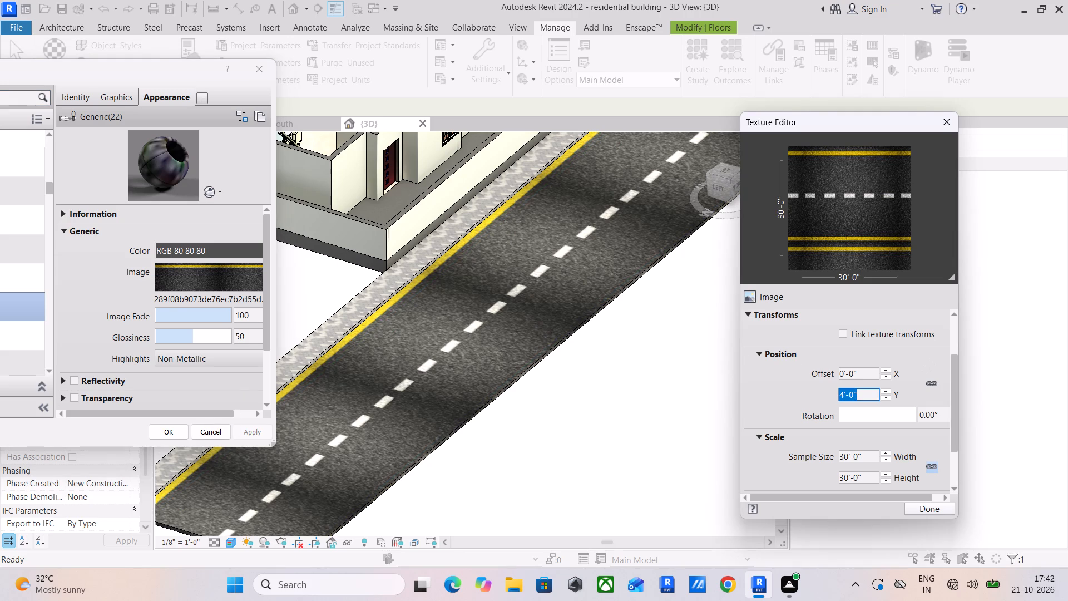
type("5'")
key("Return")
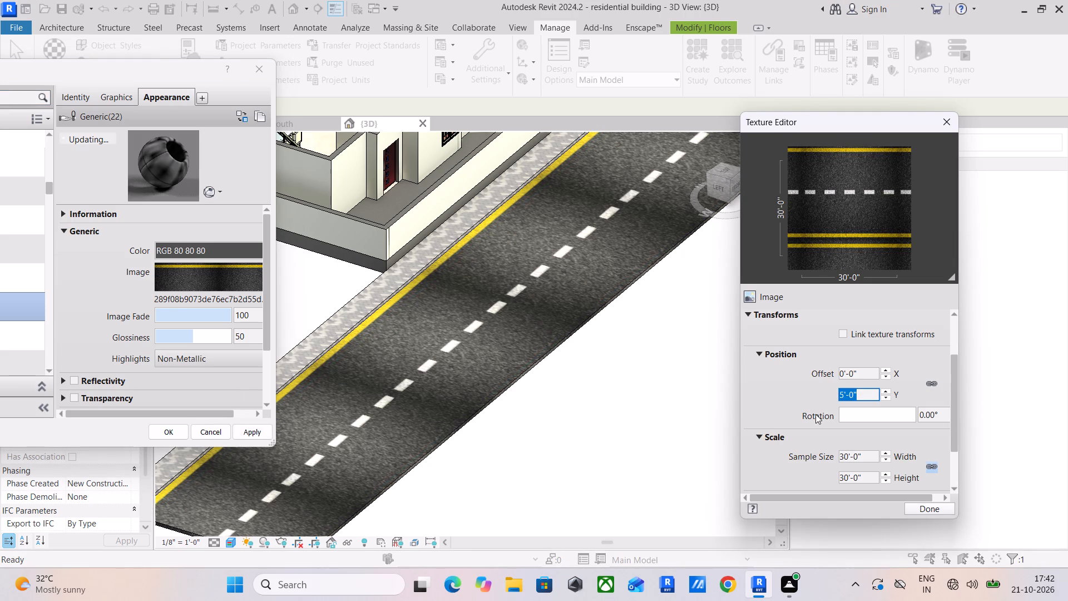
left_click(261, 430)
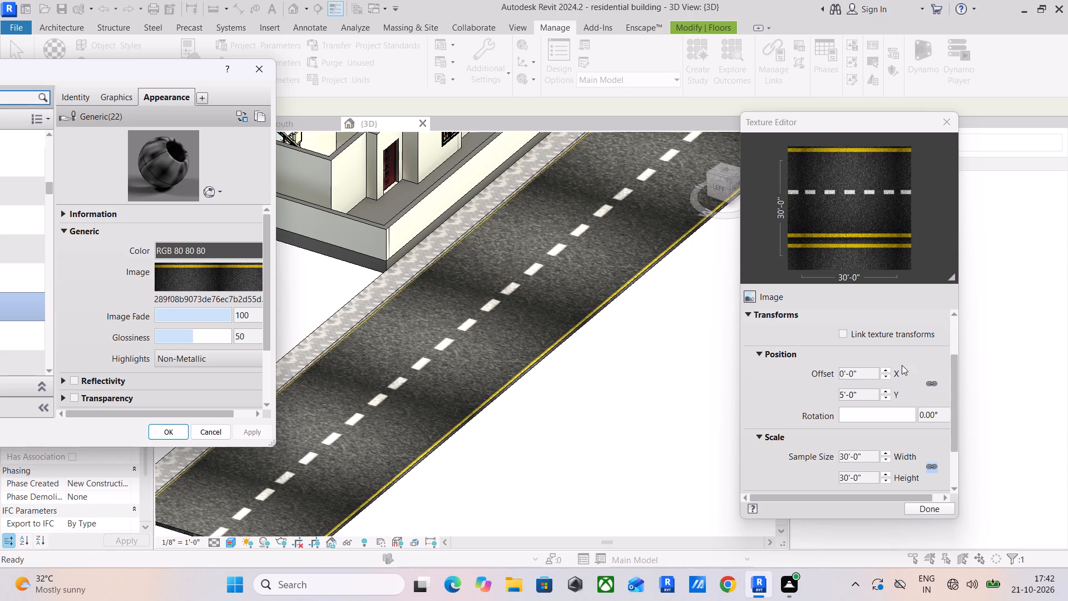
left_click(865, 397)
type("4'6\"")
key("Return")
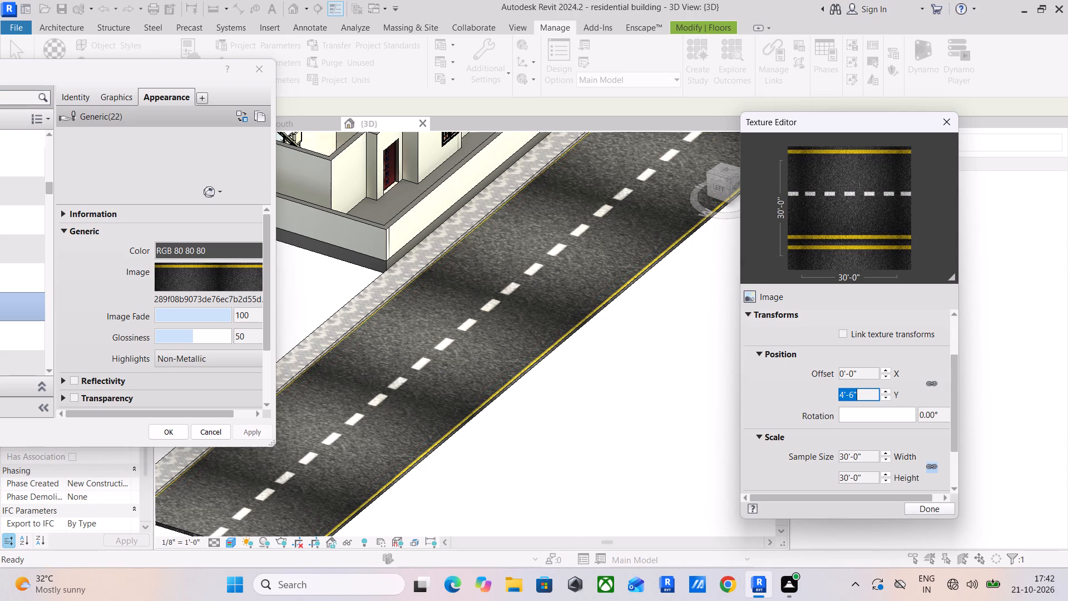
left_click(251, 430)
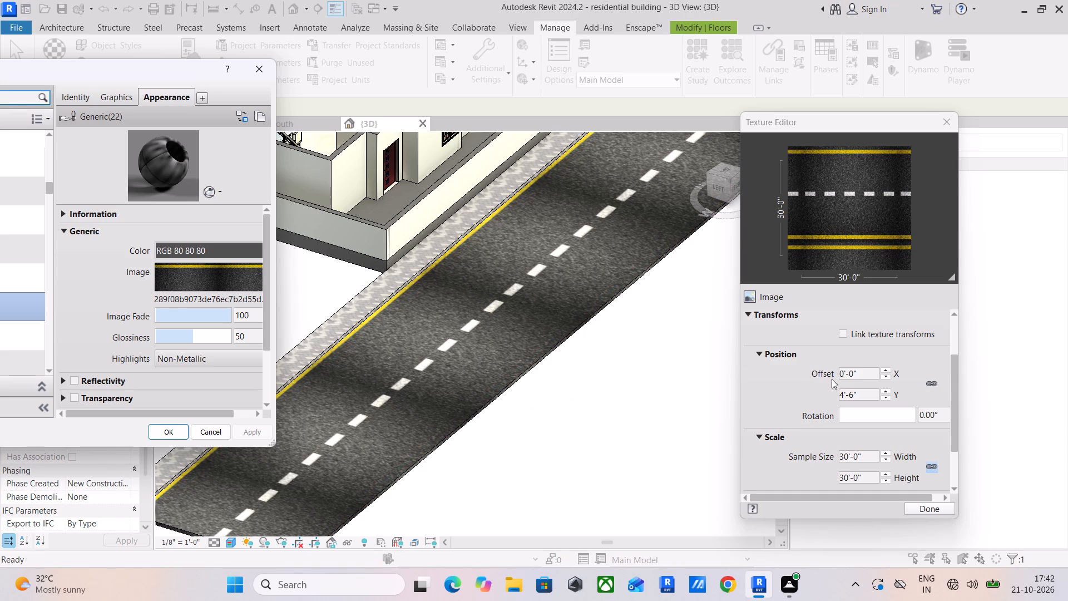
Set the road texture's Y offset to 4' 8", apply it and finish editing the material.
left_click(865, 394)
type("4'8")
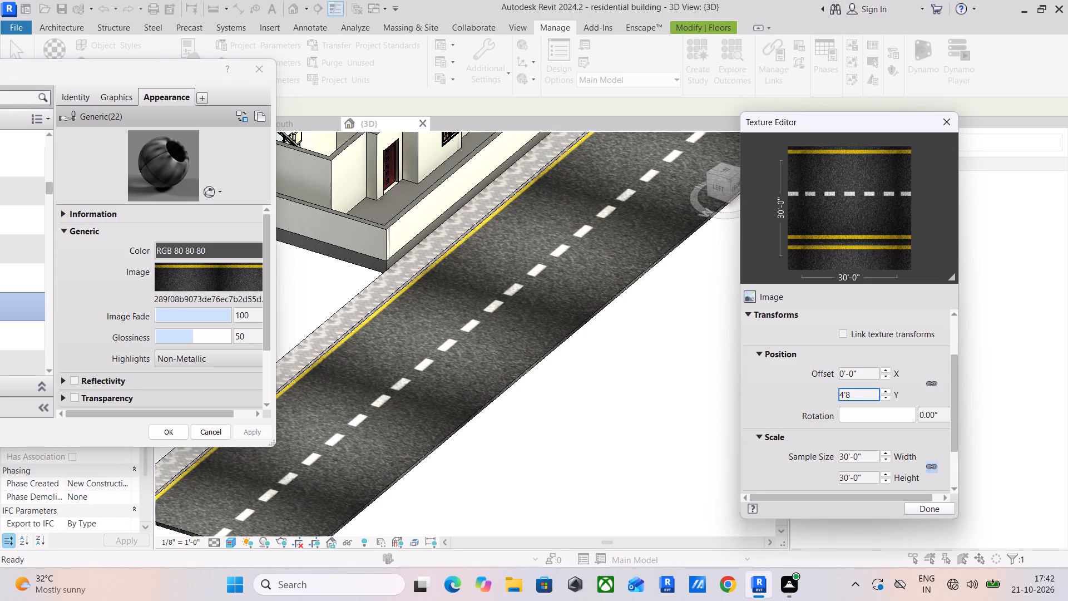
key("shift+quotedbl")
key("Return")
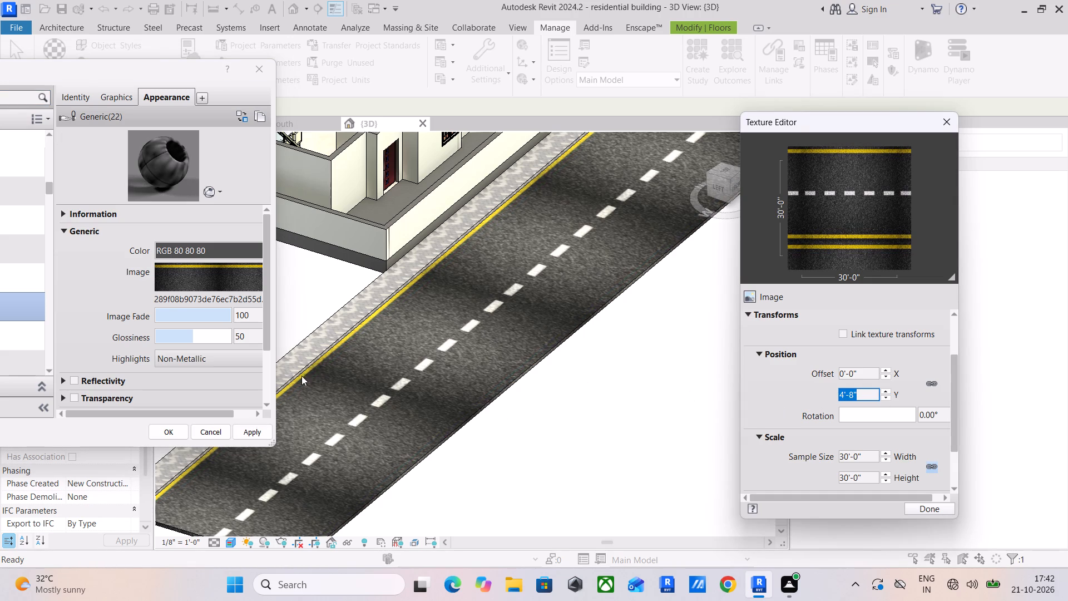
left_click(258, 437)
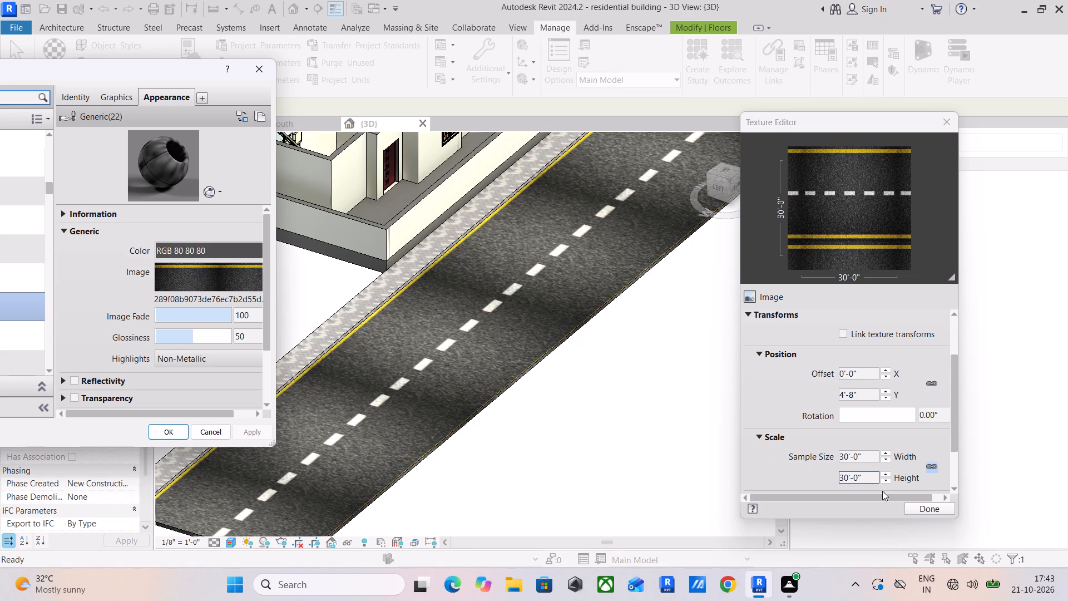
left_click(945, 509)
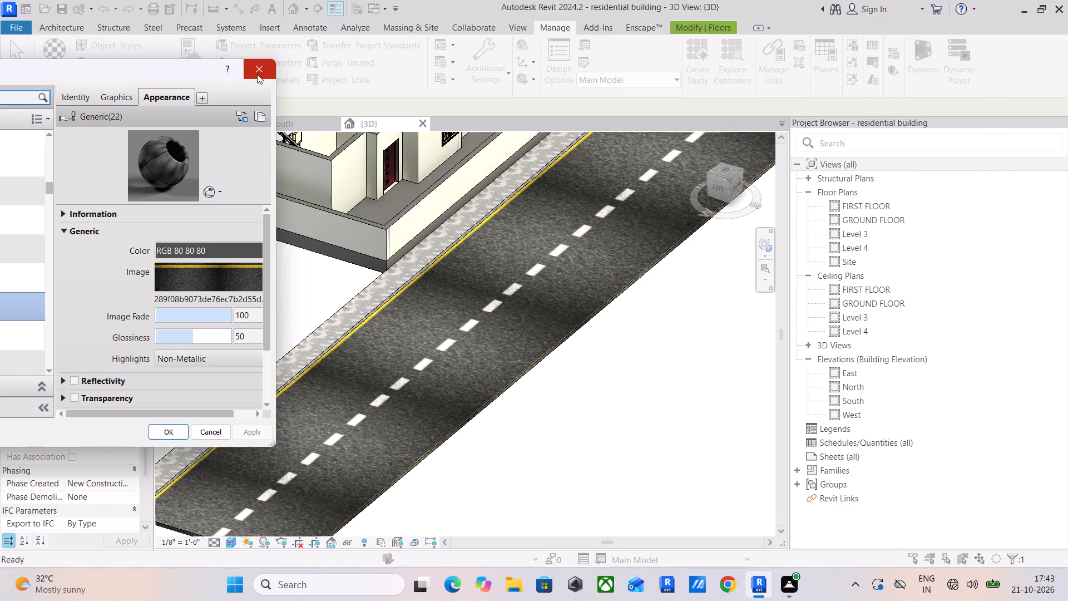
left_click(257, 74)
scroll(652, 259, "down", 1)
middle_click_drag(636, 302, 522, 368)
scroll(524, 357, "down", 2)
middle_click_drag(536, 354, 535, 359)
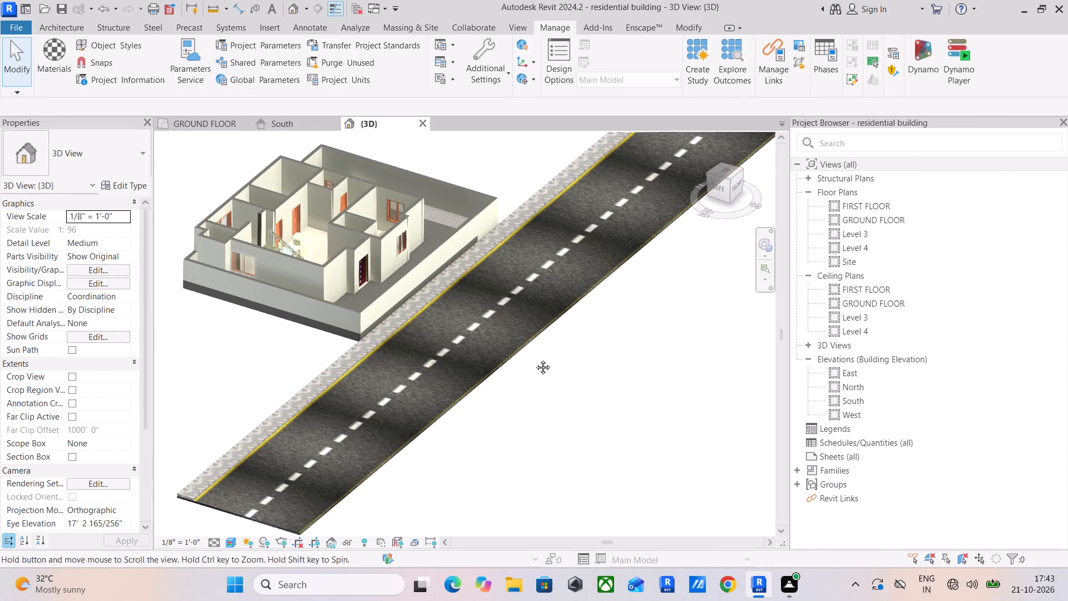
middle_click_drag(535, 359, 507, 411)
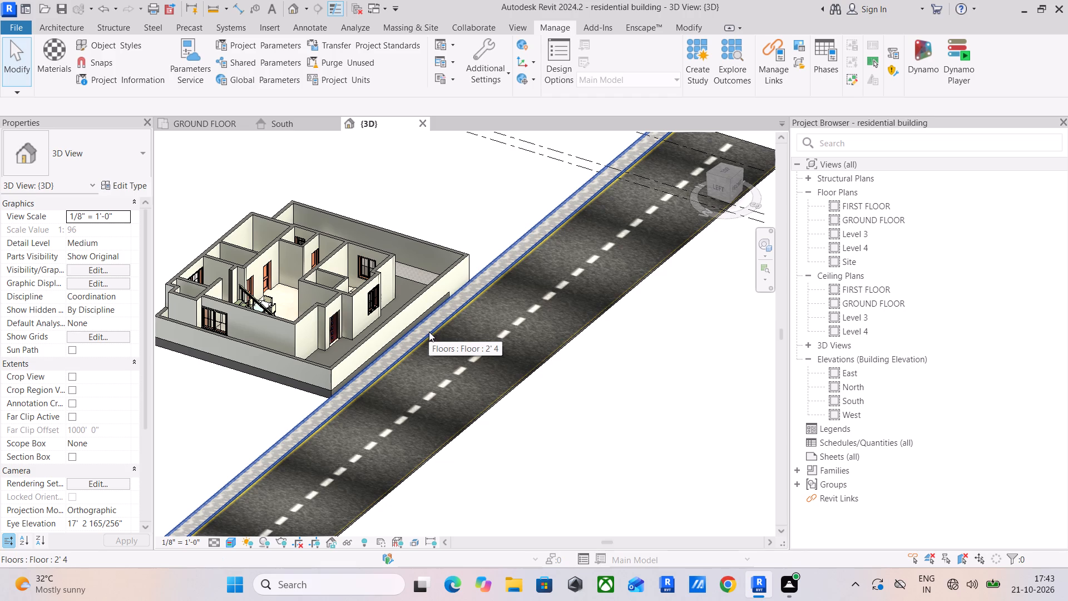
In the ground floor plan, split the front 9" boundary wall at two points about 6' 10" apart, opposite the entrance door.
left_click(210, 125)
scroll(373, 353, "down", 4)
middle_click_drag(503, 350, 280, 354)
scroll(473, 387, "up", 4)
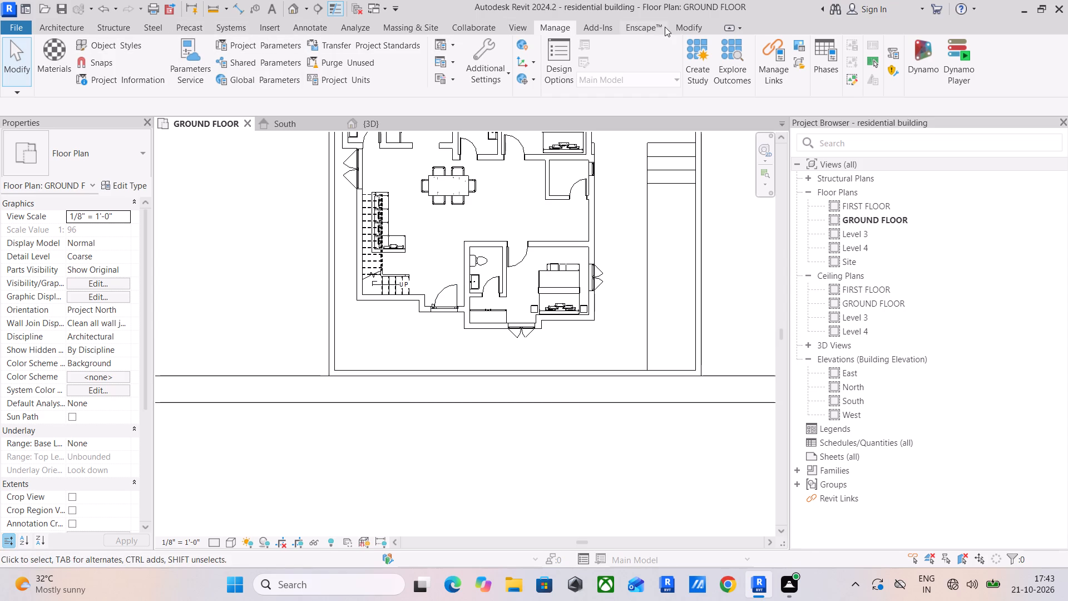
left_click(706, 24)
left_click(379, 45)
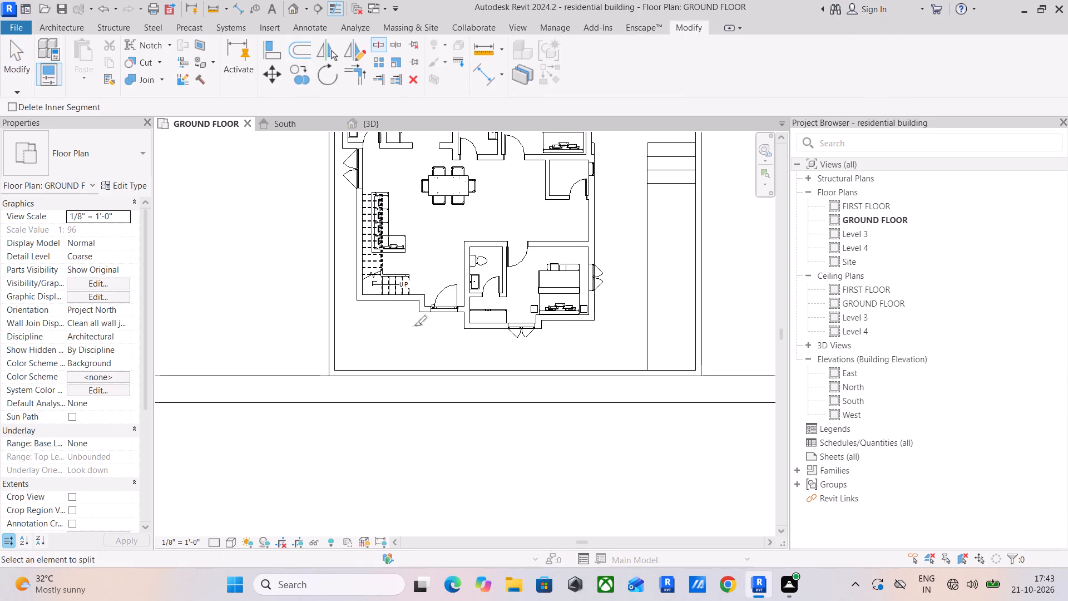
left_click(418, 372)
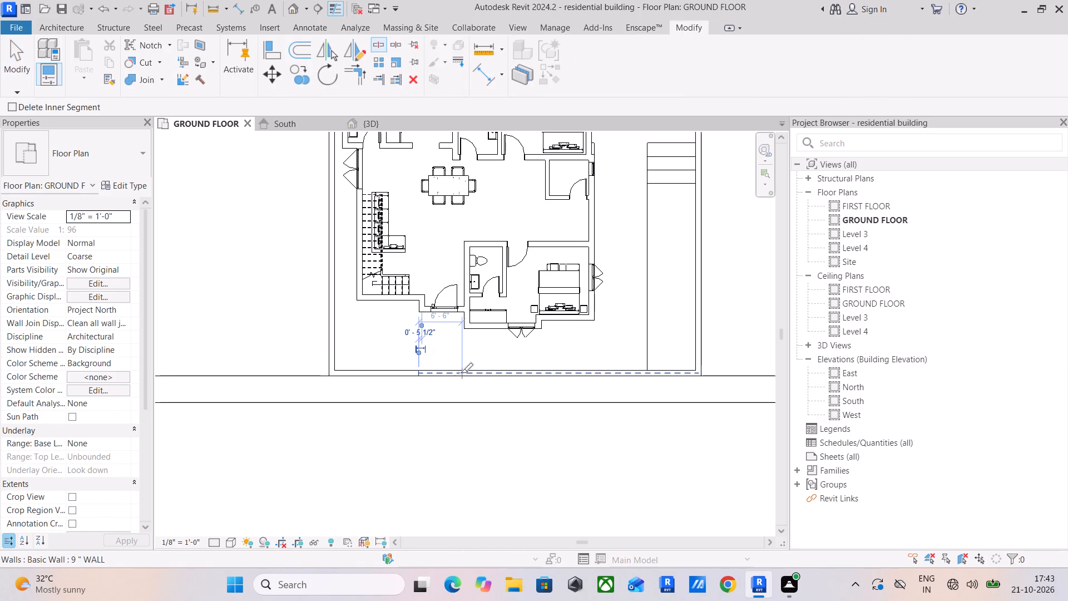
scroll(464, 373, "up", 4)
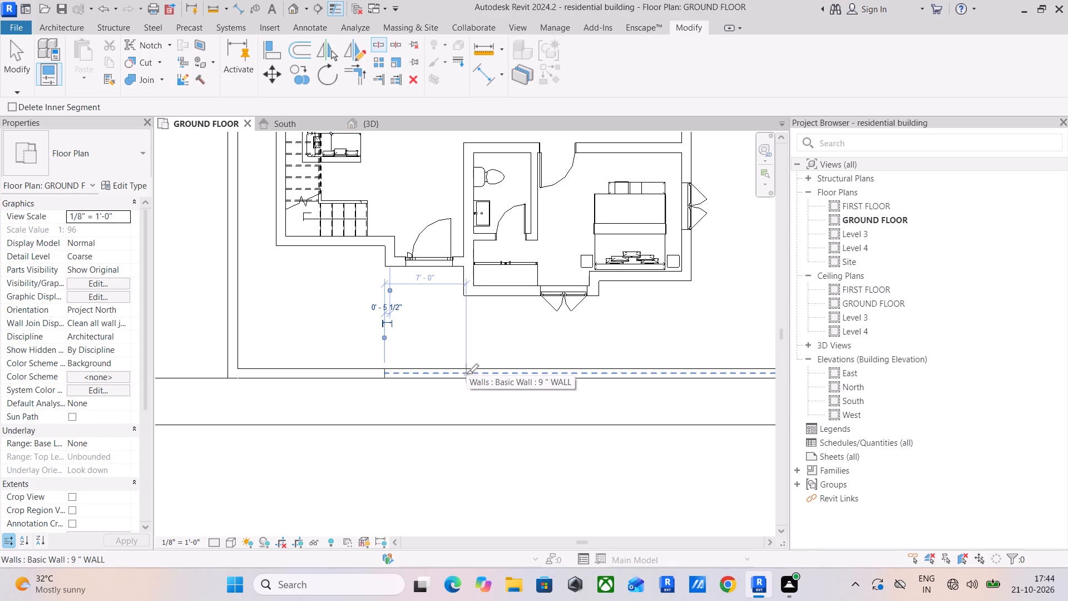
scroll(466, 374, "up", 6)
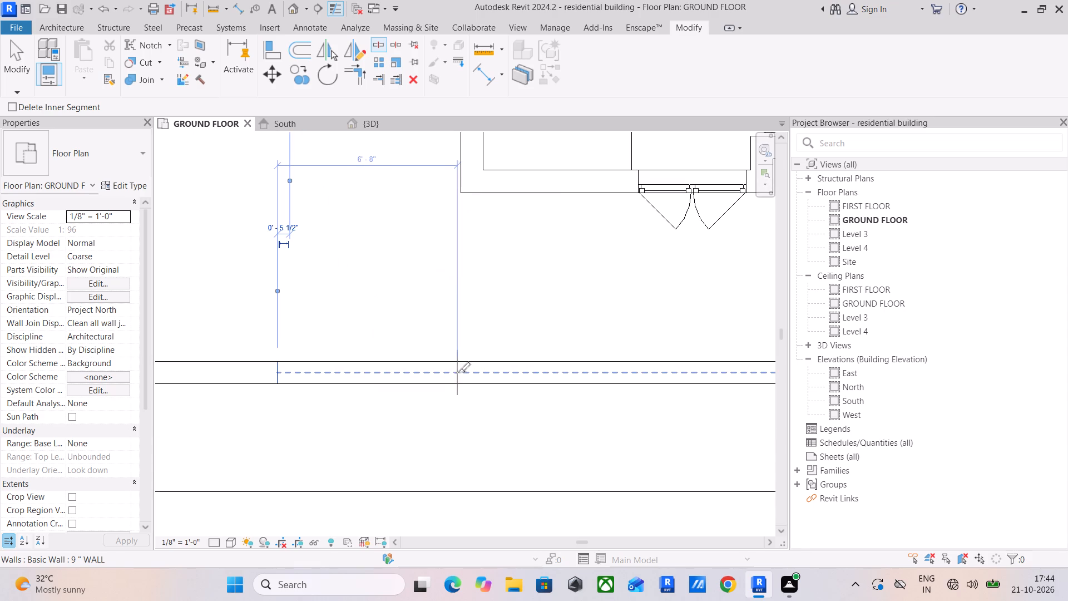
left_click(462, 372)
scroll(309, 377, "down", 2)
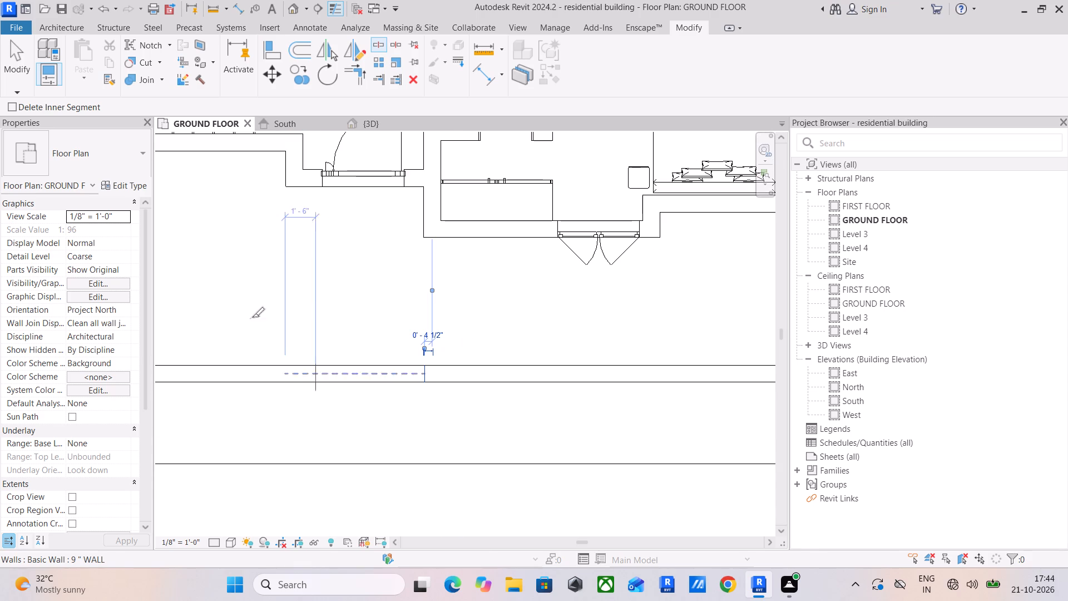
left_click(12, 64)
Delete the split wall segment opposite the entrance door to open a gap in the front boundary wall.
left_click(337, 384)
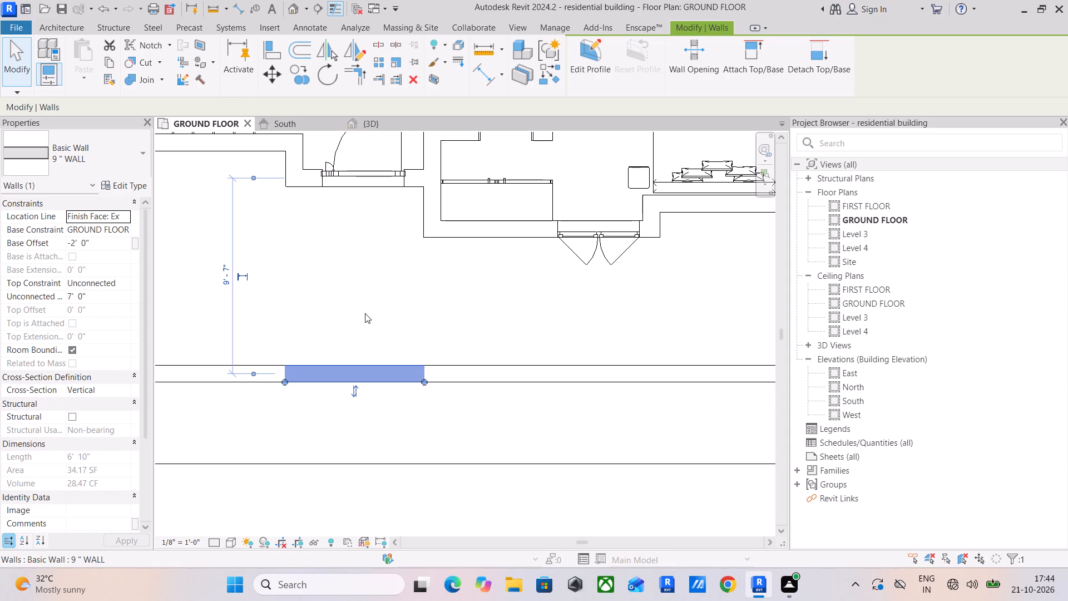
key("Delete")
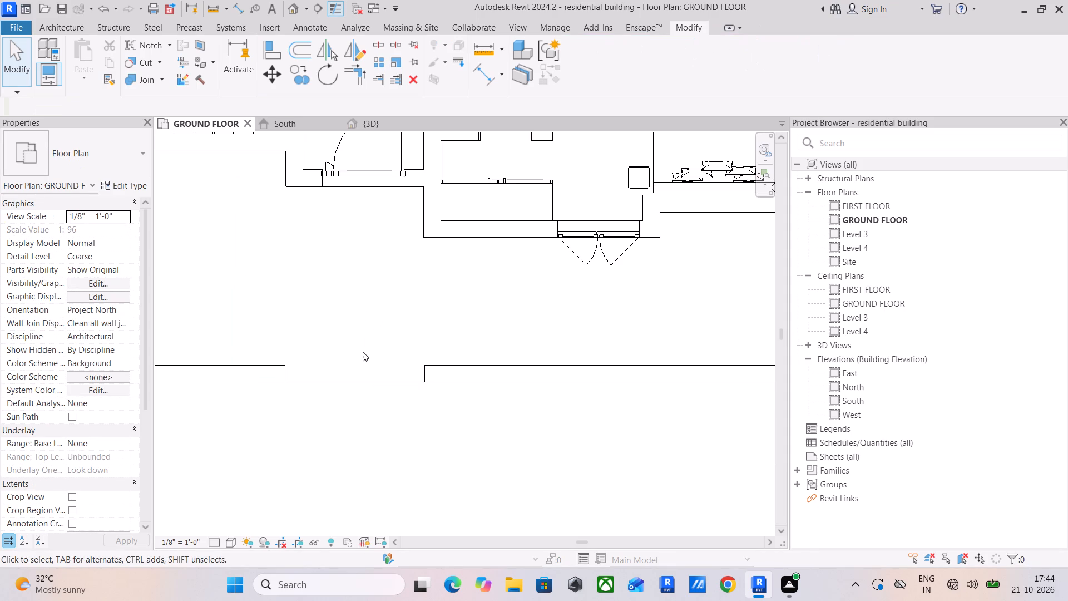
Edit the 2' outdoor floor's boundary, drawing a 4' line inward from the gap's west end and a line about 6' 9 1/2" across.
left_click(360, 381)
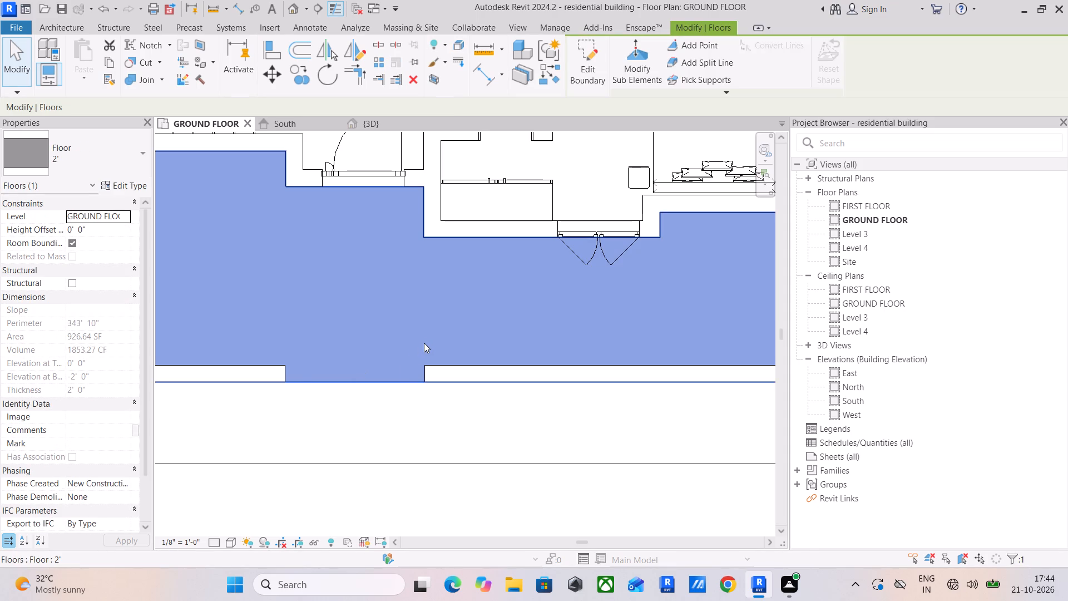
scroll(426, 341, "down", 2)
middle_click_drag(426, 341, 463, 305)
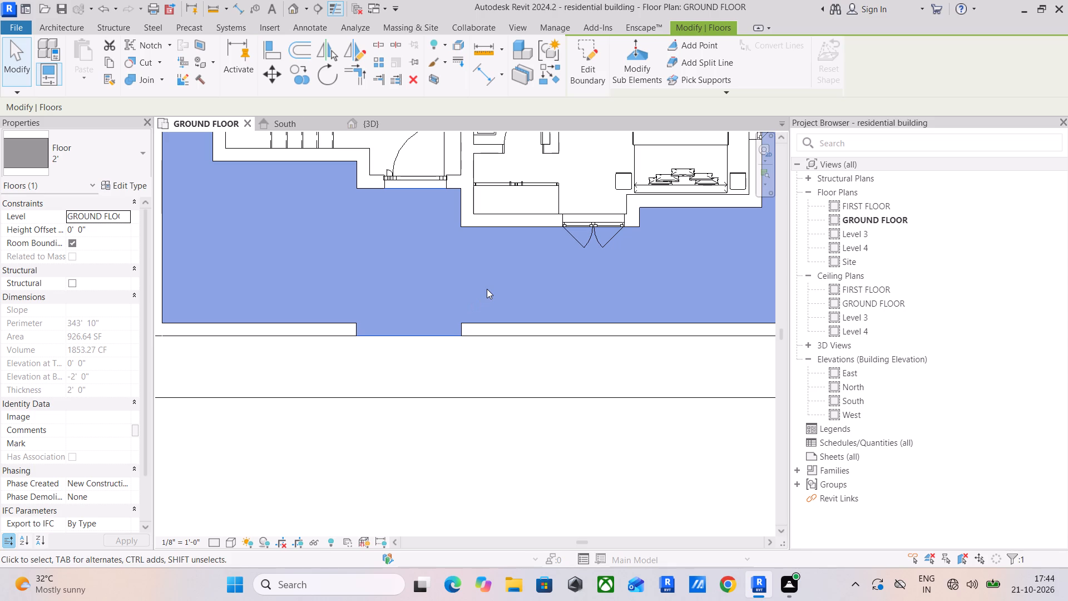
left_click(576, 60)
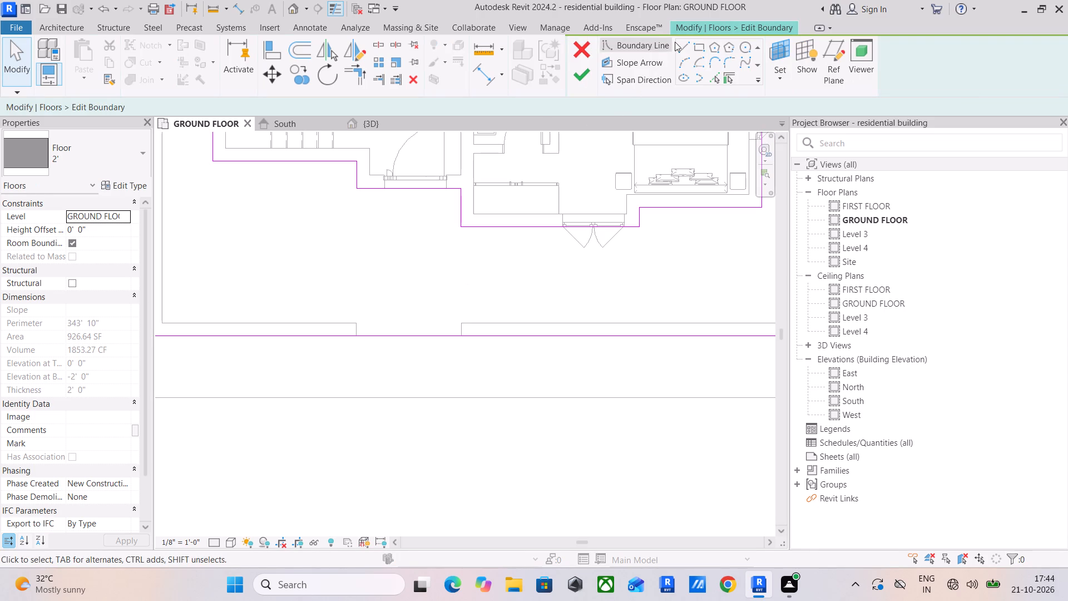
left_click(687, 47)
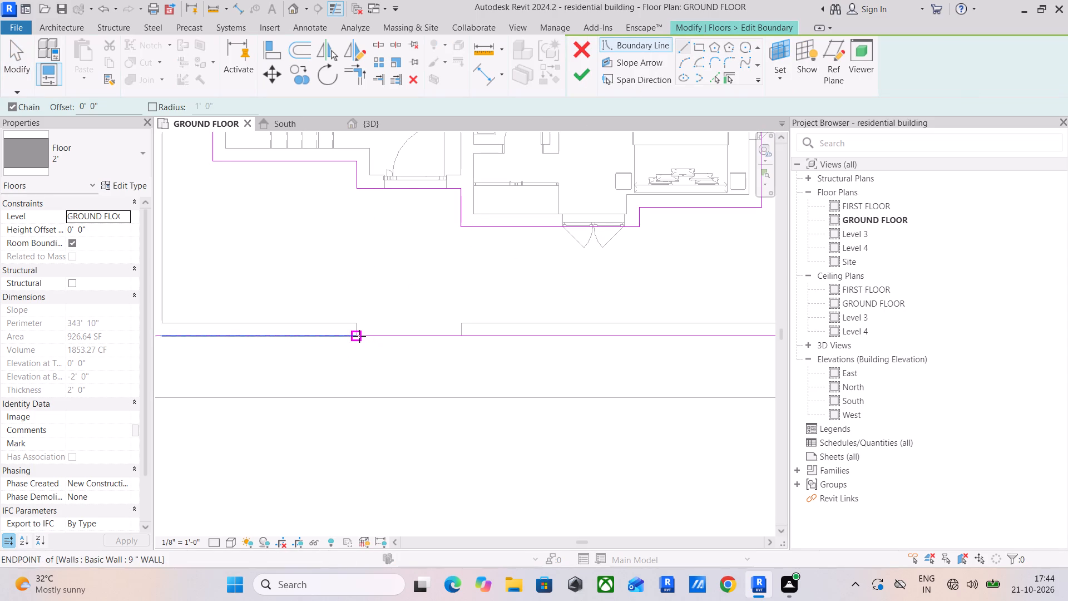
left_click(359, 336)
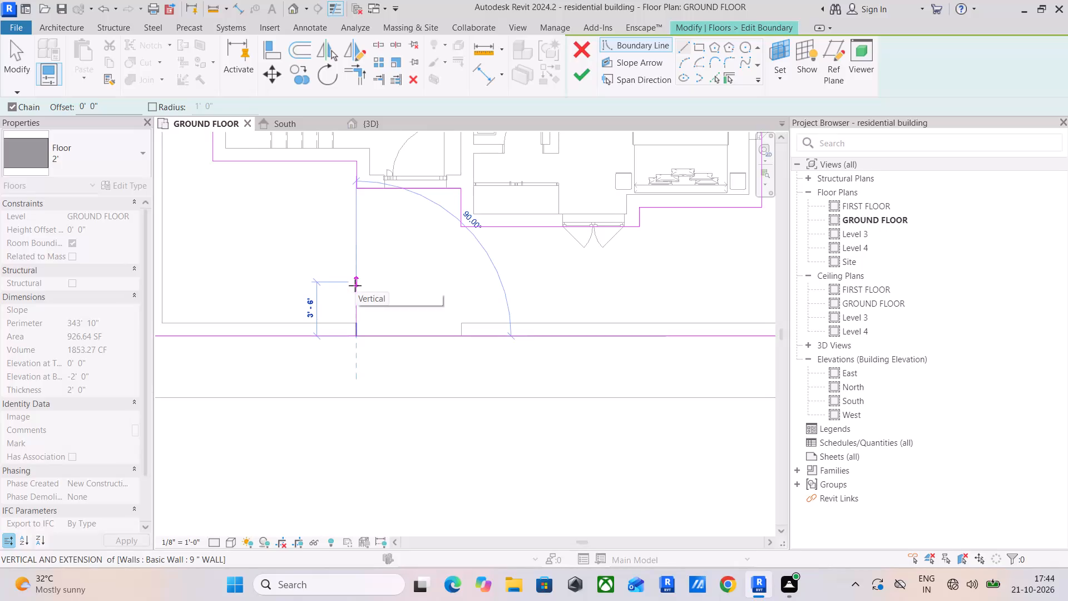
key("4")
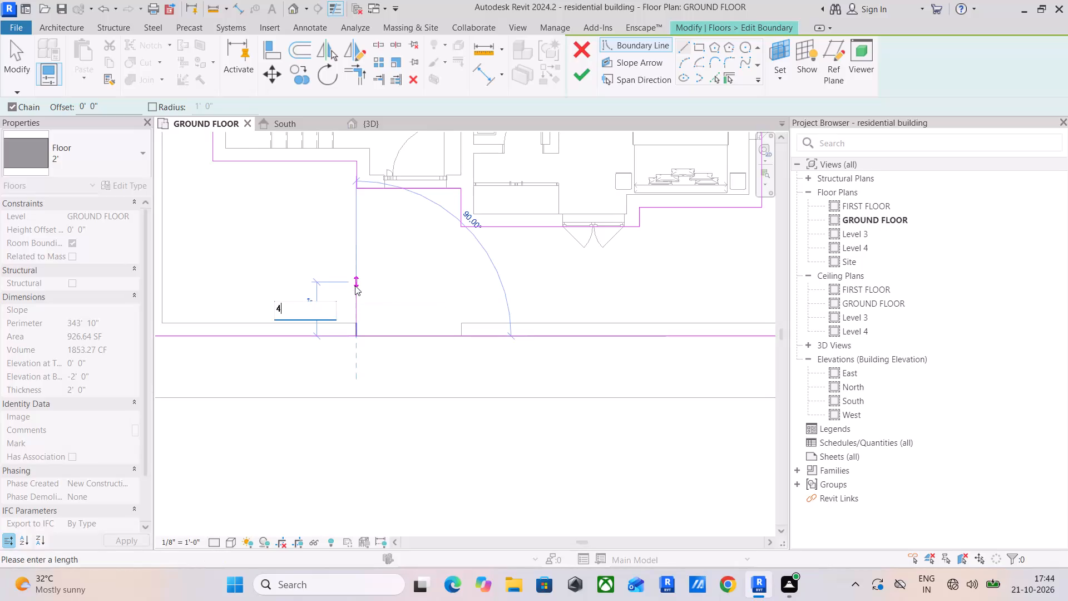
key("apostrophe")
key("Return")
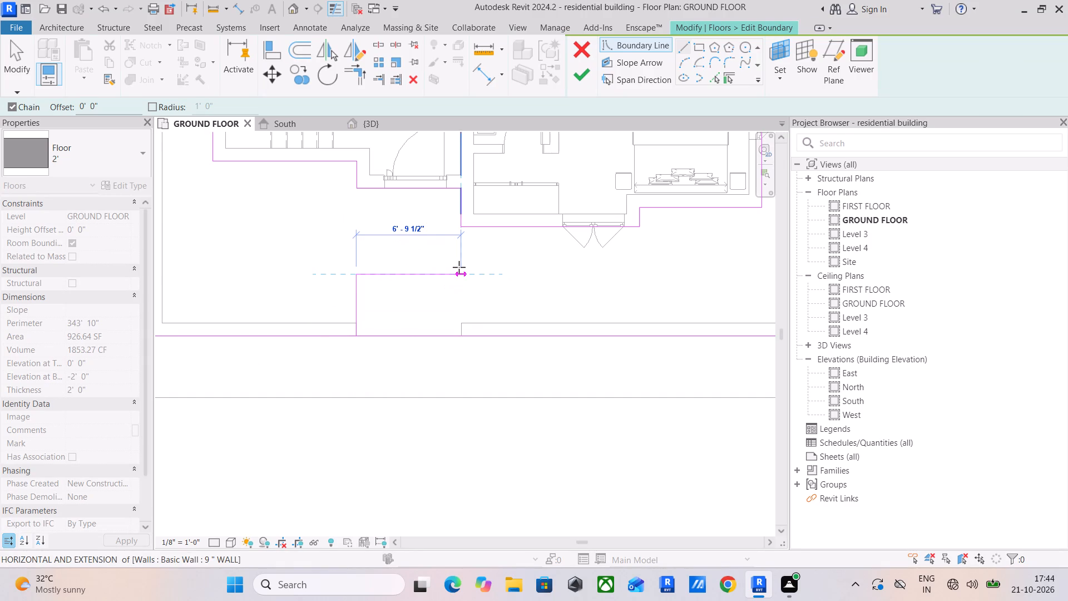
left_click(459, 267)
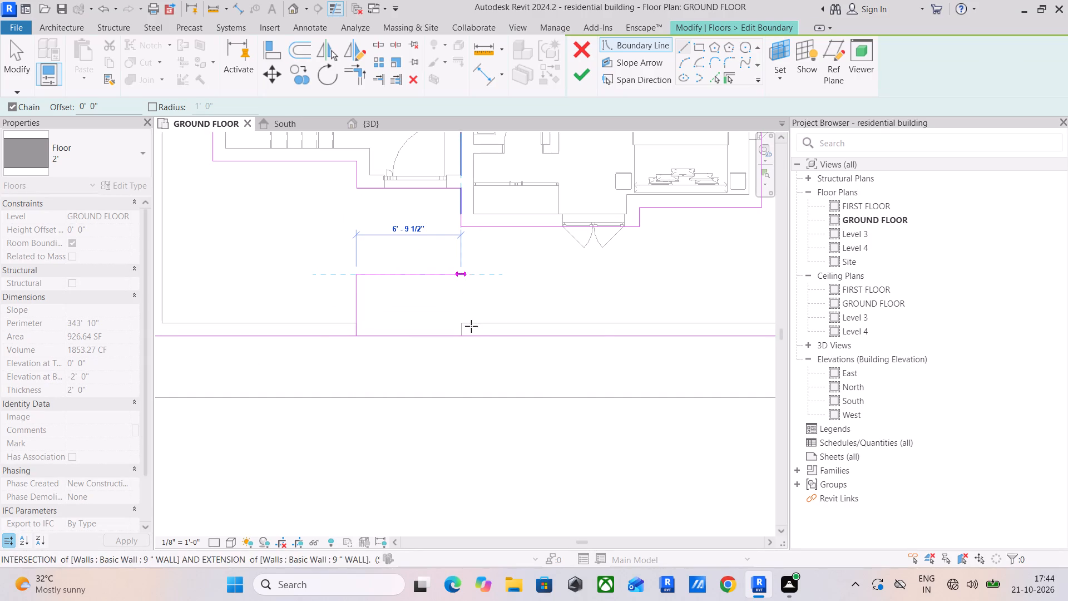
scroll(464, 336, "up", 9)
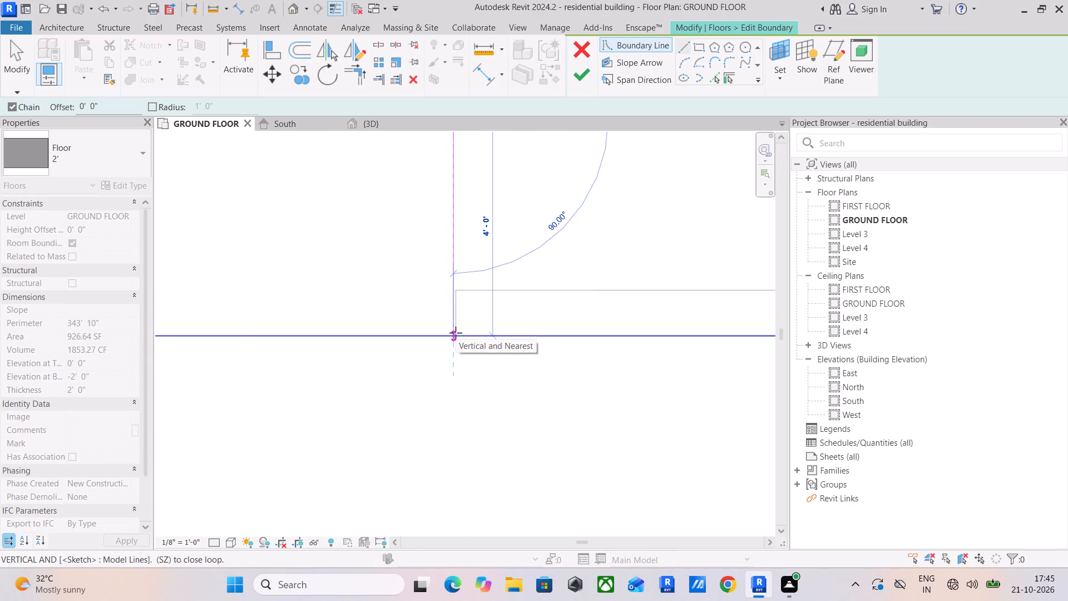
key("Escape")
Draw the recess's east side as a 4' boundary line from the gap's east wall end to the cross line.
left_click_drag(458, 334, 465, 327)
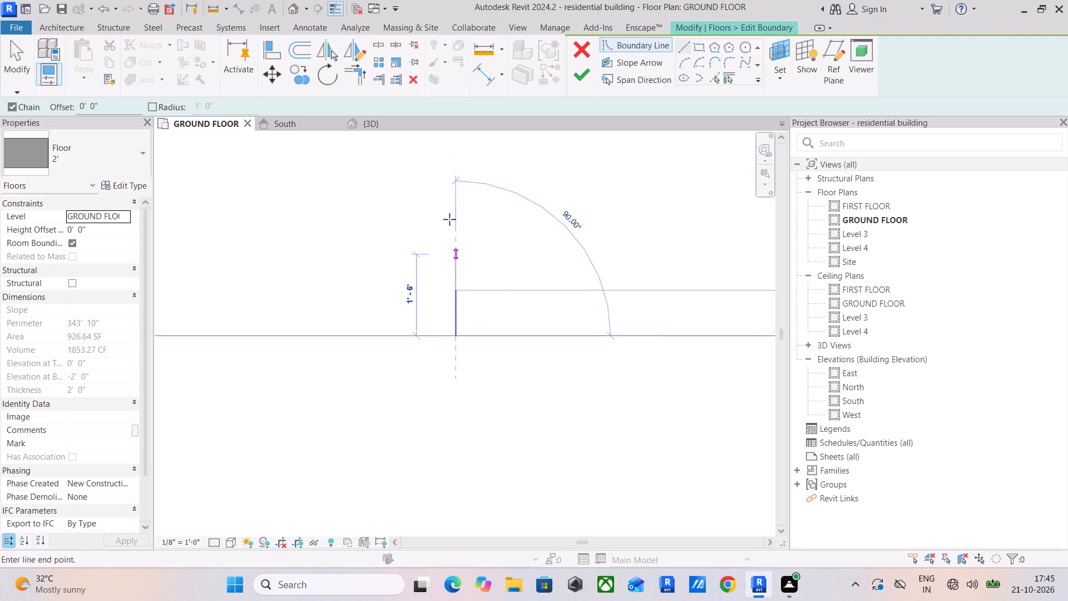
scroll(447, 196, "down", 2)
middle_click_drag(448, 196, 479, 387)
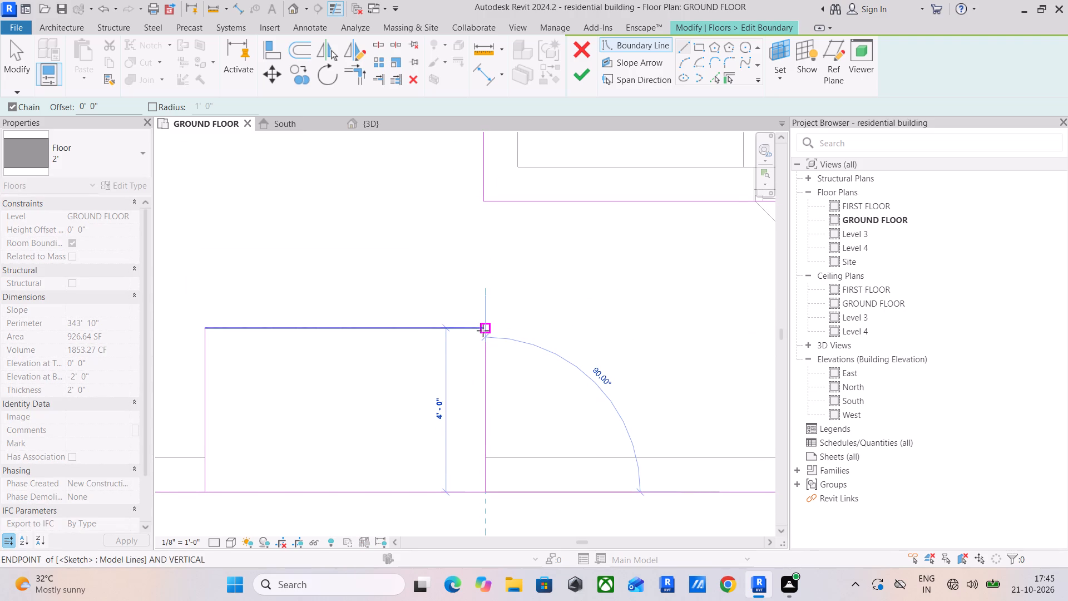
left_click(483, 331)
key("Escape")
scroll(484, 337, "up", 14)
scroll(478, 303, "down", 10)
middle_click_drag(544, 388, 619, 268)
middle_click_drag(615, 381, 660, 337)
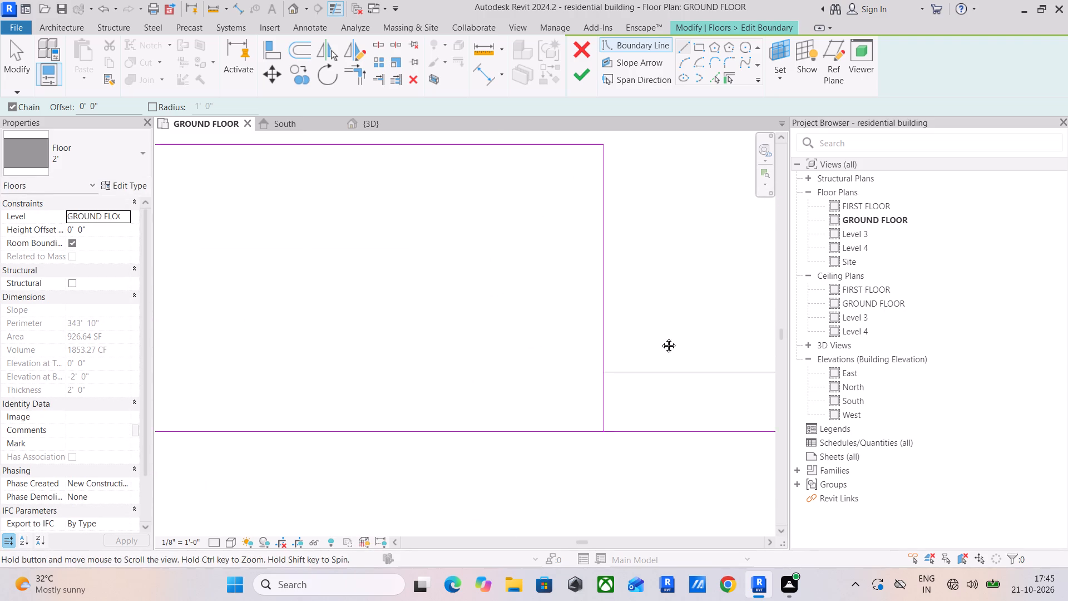
middle_click_drag(660, 337, 662, 336)
key("Escape")
key("Escape")
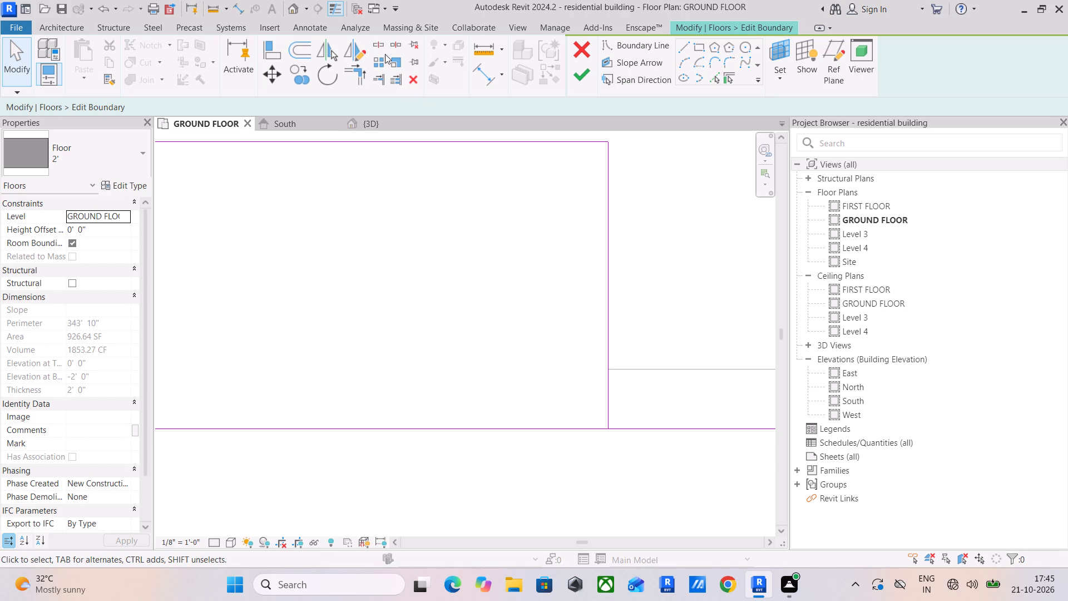
Split the floor's front boundary line within the gap and trim its east part to the recess's east side line.
left_click(374, 42)
left_click(334, 435)
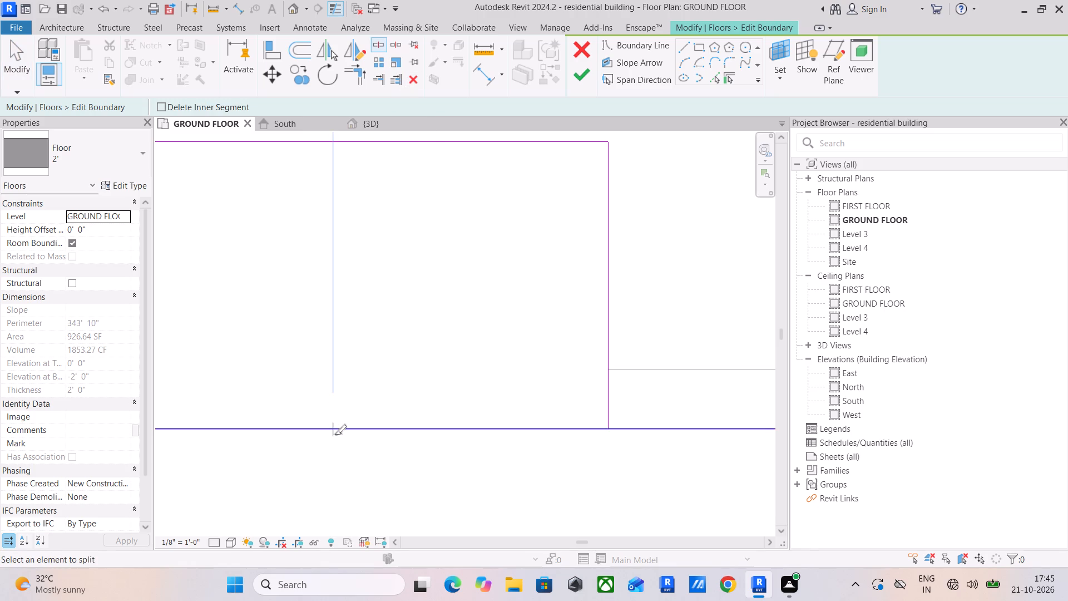
left_click_drag(350, 74, 352, 81)
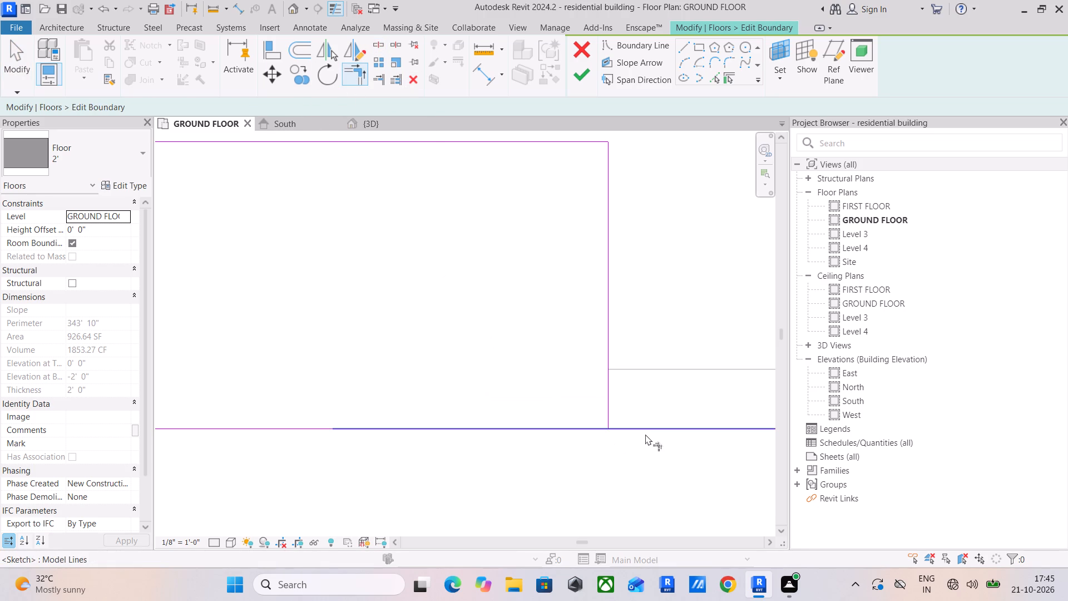
left_click(646, 433)
left_click(609, 317)
scroll(539, 375, "down", 3)
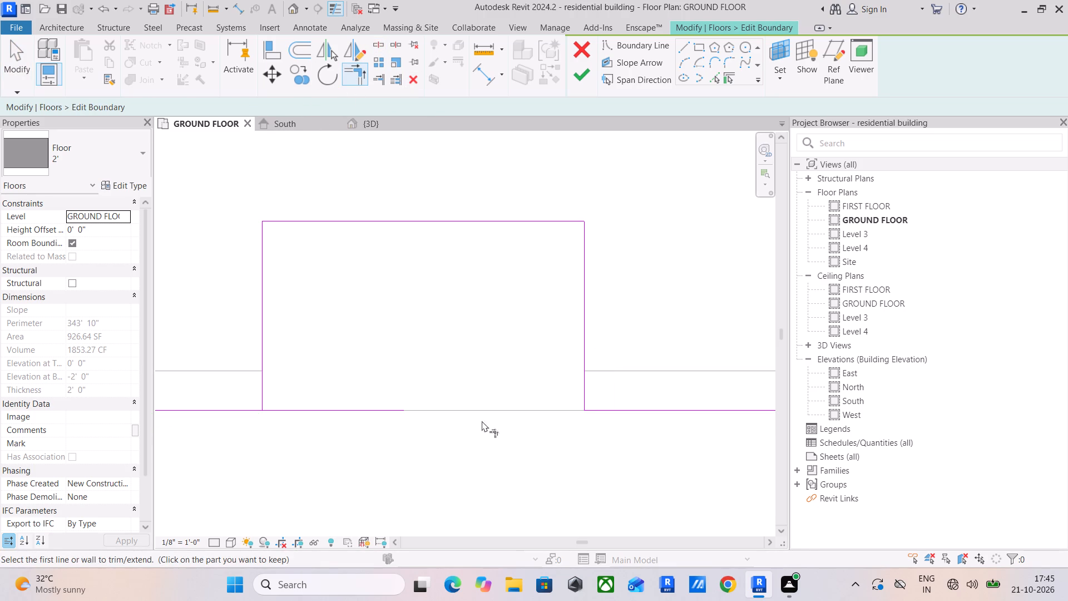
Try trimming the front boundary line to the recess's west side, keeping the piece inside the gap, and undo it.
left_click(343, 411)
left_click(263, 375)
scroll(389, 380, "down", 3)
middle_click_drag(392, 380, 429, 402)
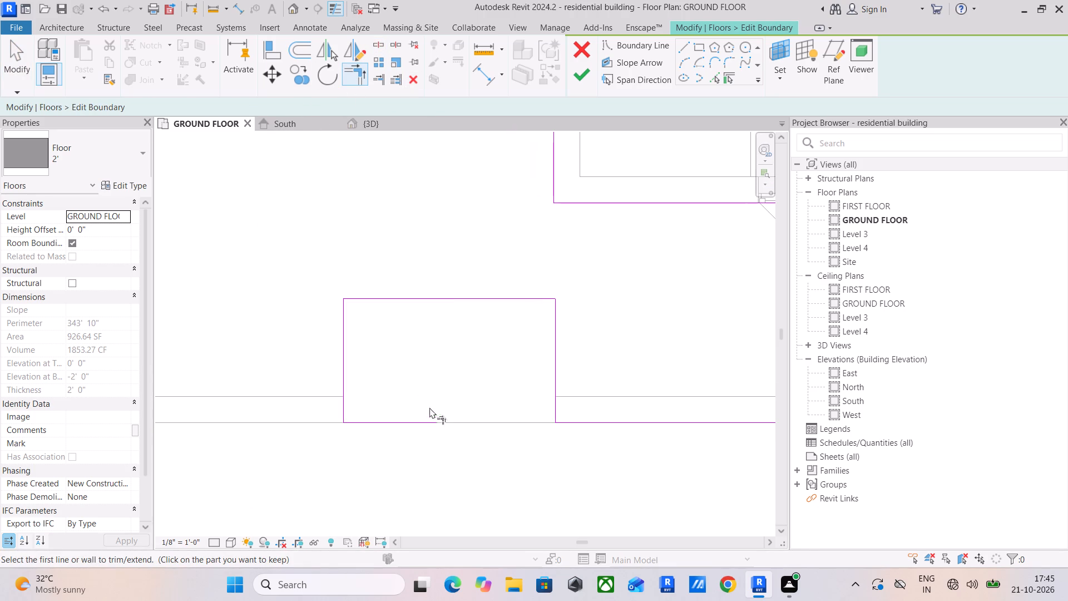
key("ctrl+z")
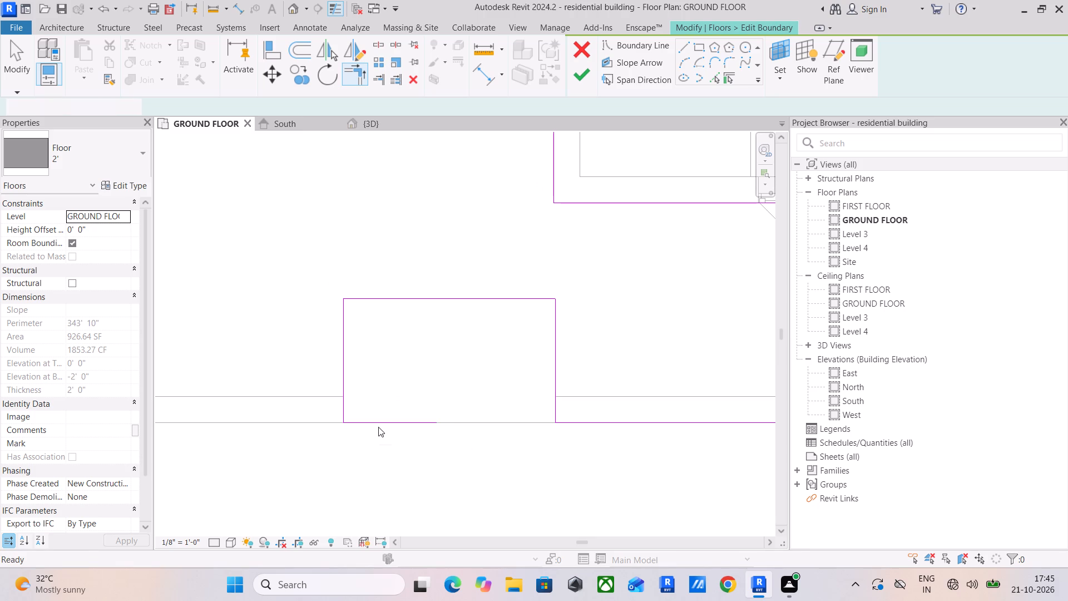
Trim the front boundary line to the recess's west side line, keeping the part outside the gap.
left_click(231, 413)
left_click(268, 370)
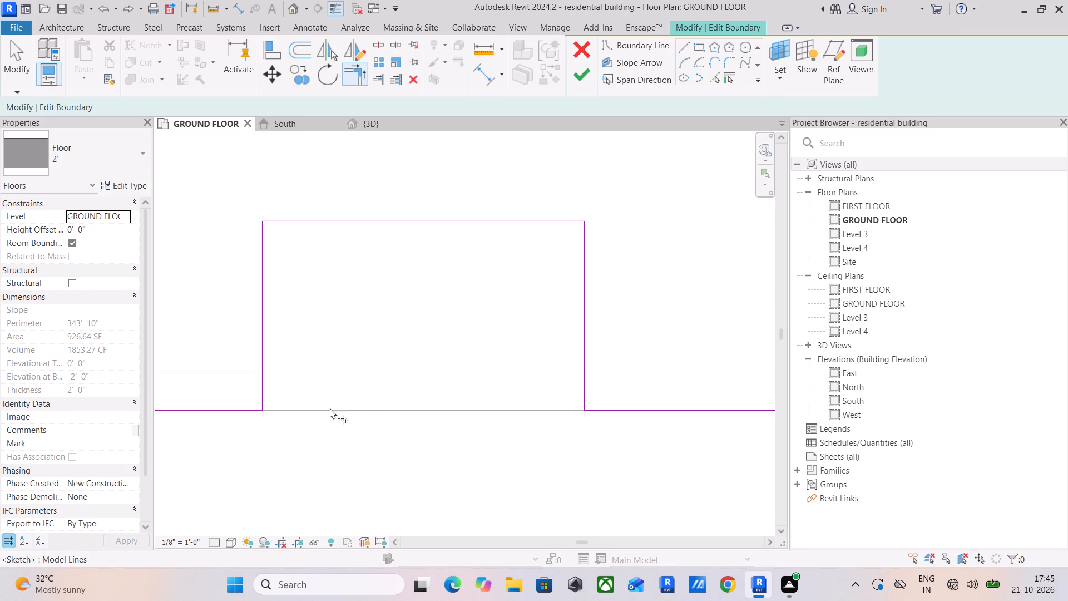
scroll(374, 401, "down", 3)
middle_click_drag(374, 401, 419, 403)
key("Escape")
key("Escape")
key("Escape")
key("Escape")
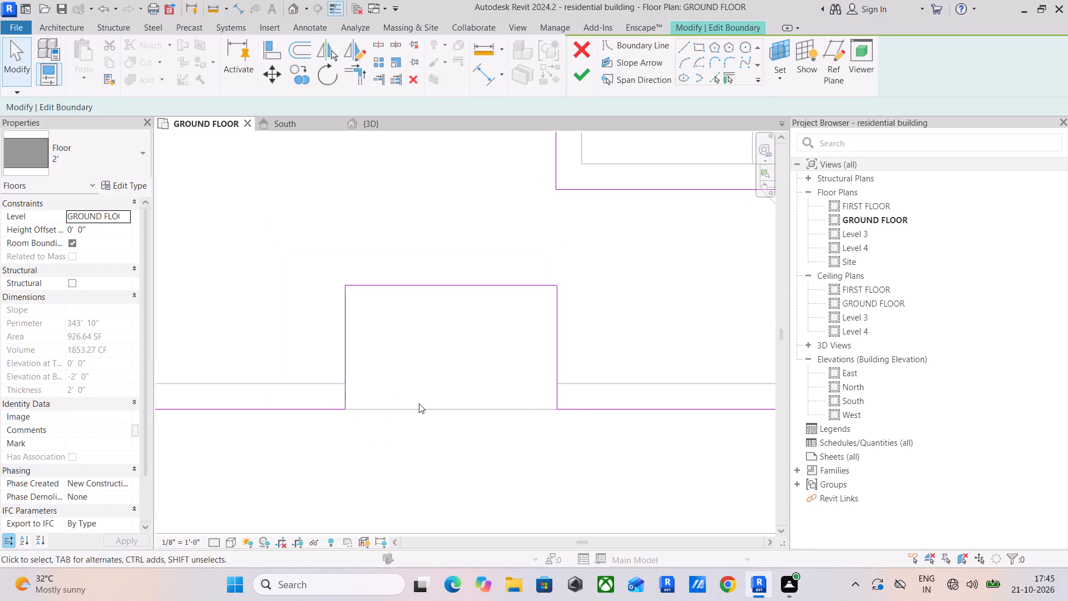
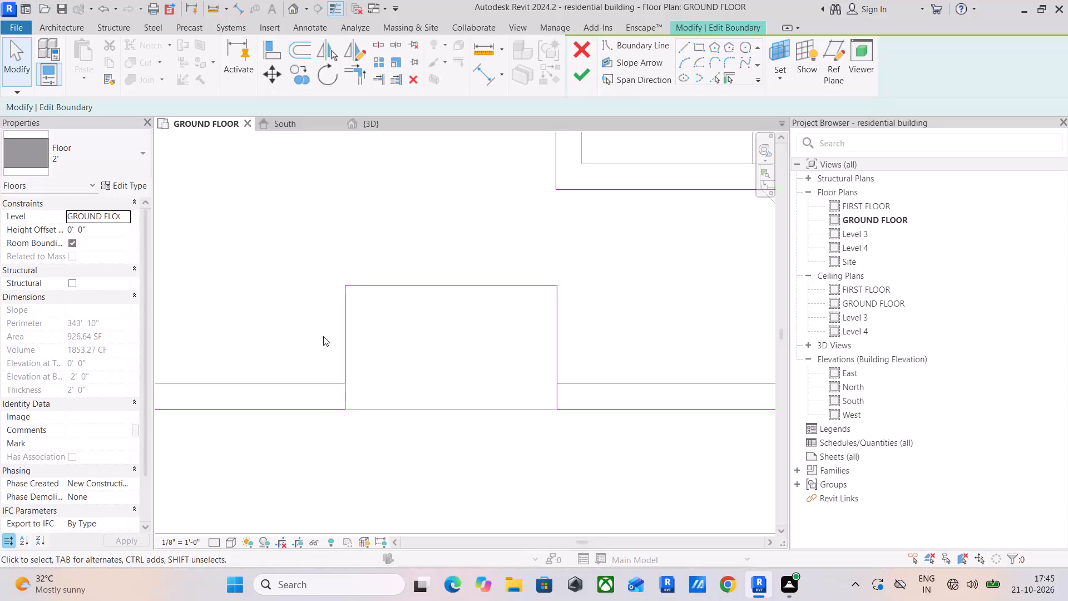
Finish the floor's boundary edit with the recess cut into its front edge.
middle_click_drag(425, 388, 448, 422)
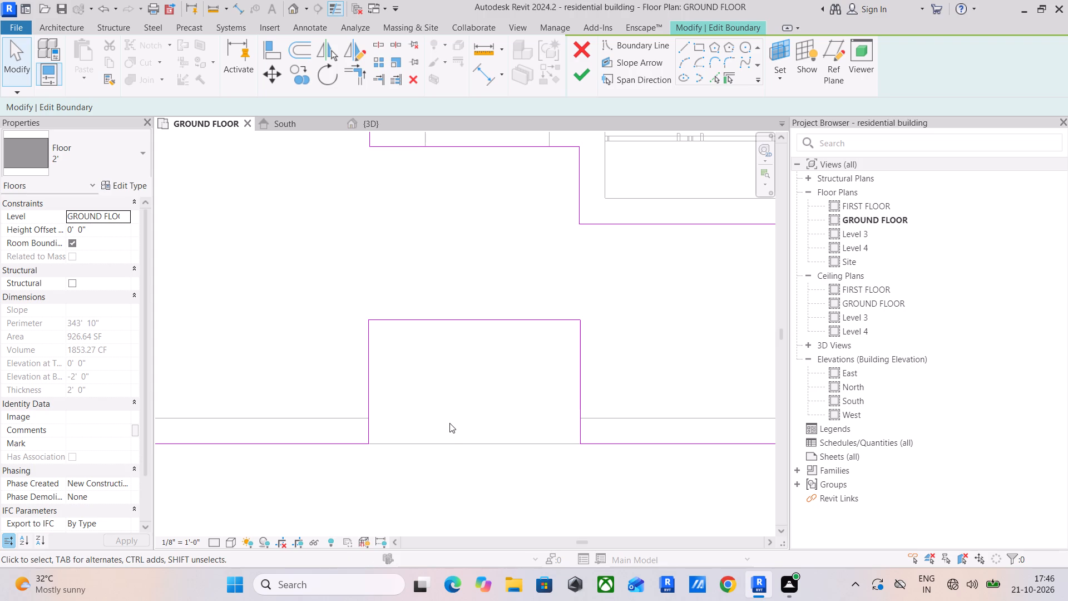
scroll(447, 422, "down", 2)
middle_click_drag(447, 422, 477, 444)
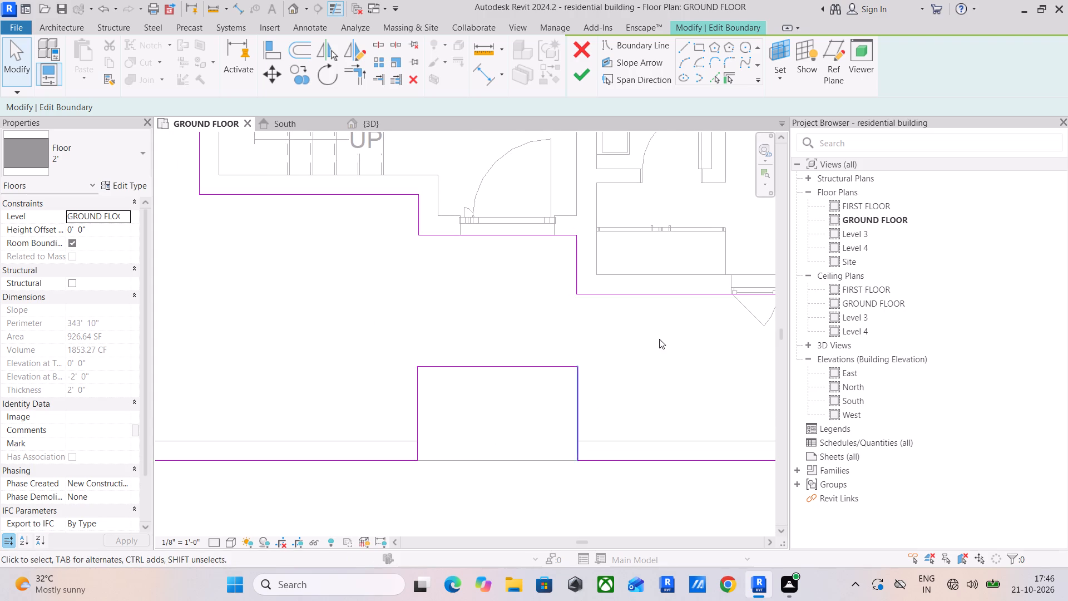
left_click(581, 66)
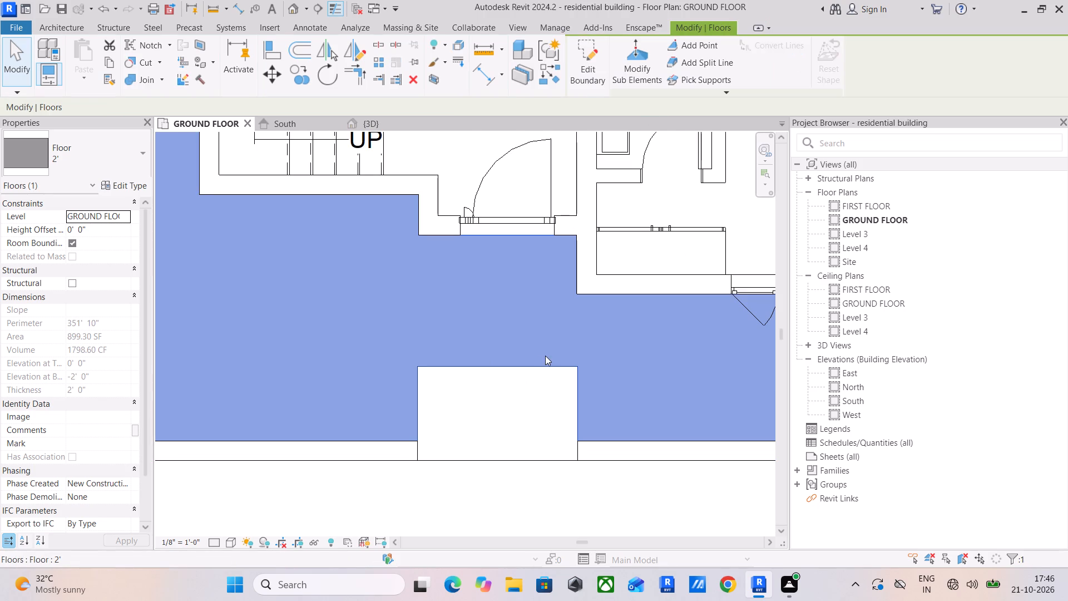
Start a similar floor, duplicating the 2' floor type under the suggested name and setting its structure layer thickness to 6".
middle_click_drag(556, 390, 547, 407)
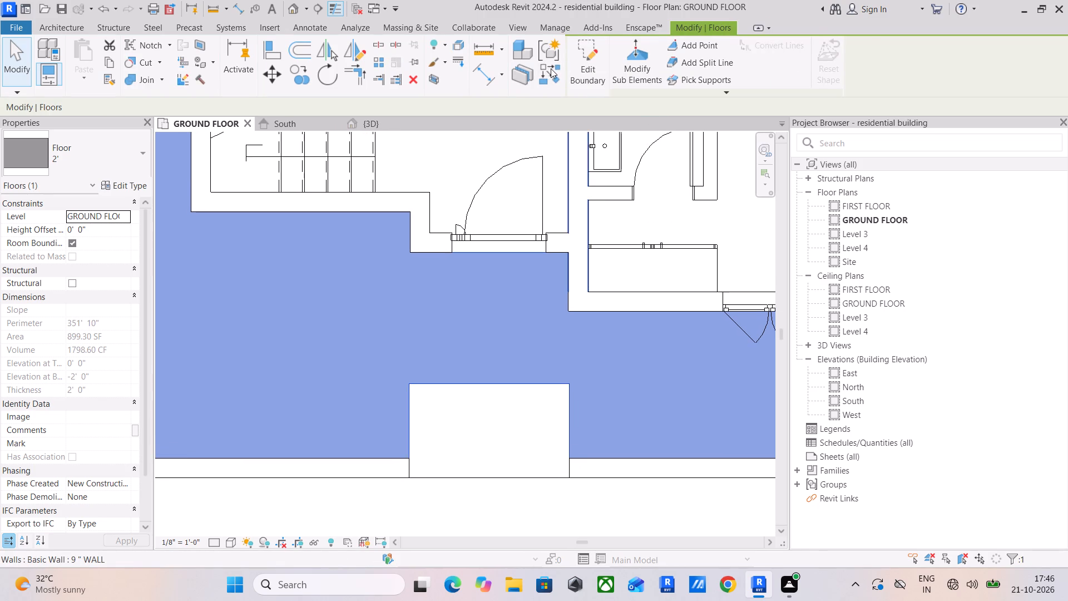
left_click(550, 68)
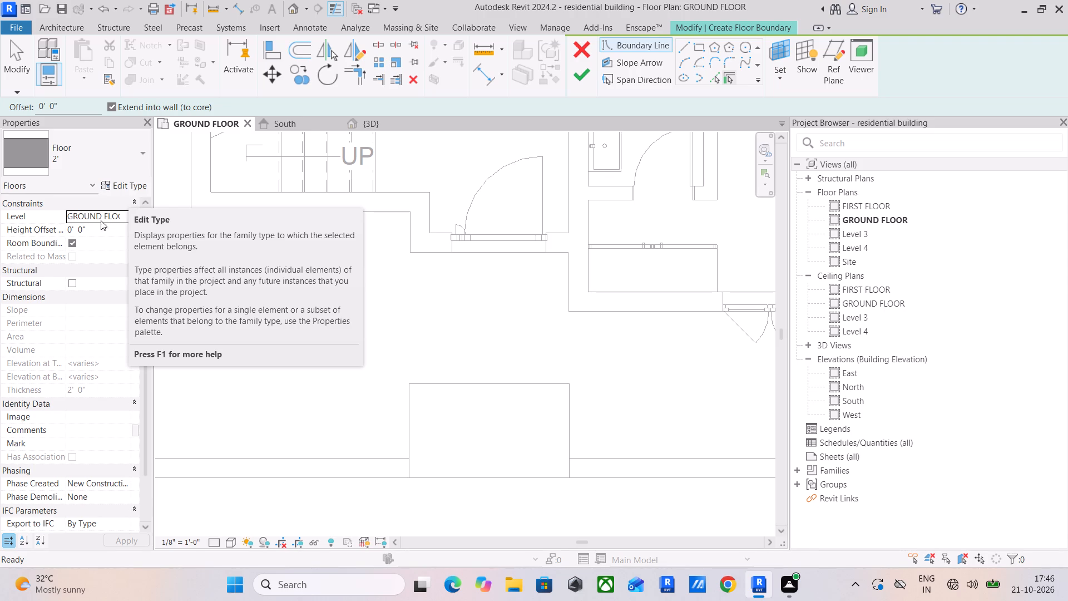
left_click(144, 187)
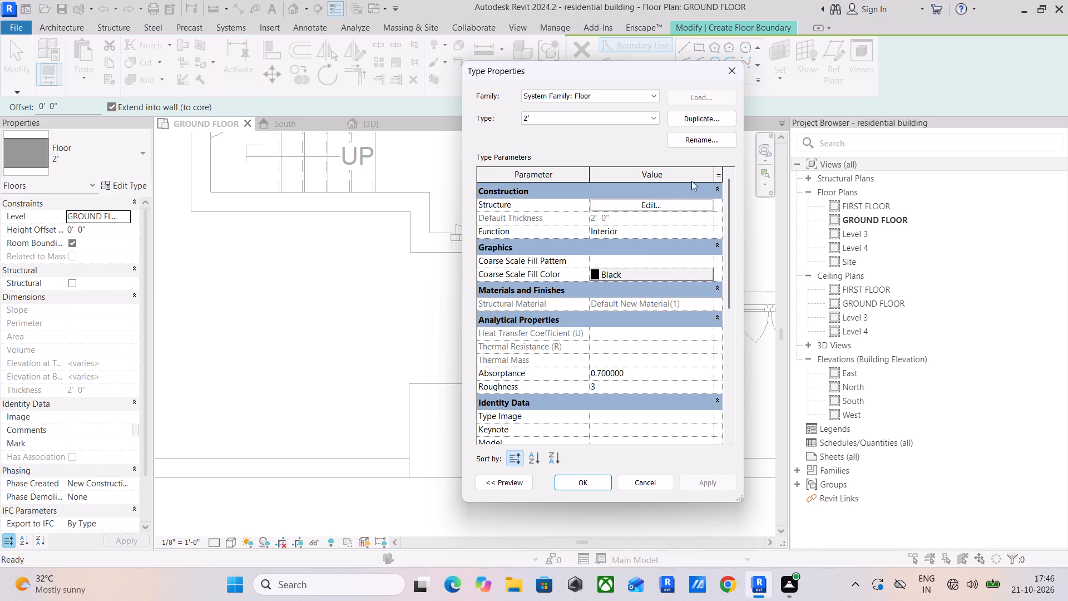
left_click(689, 121)
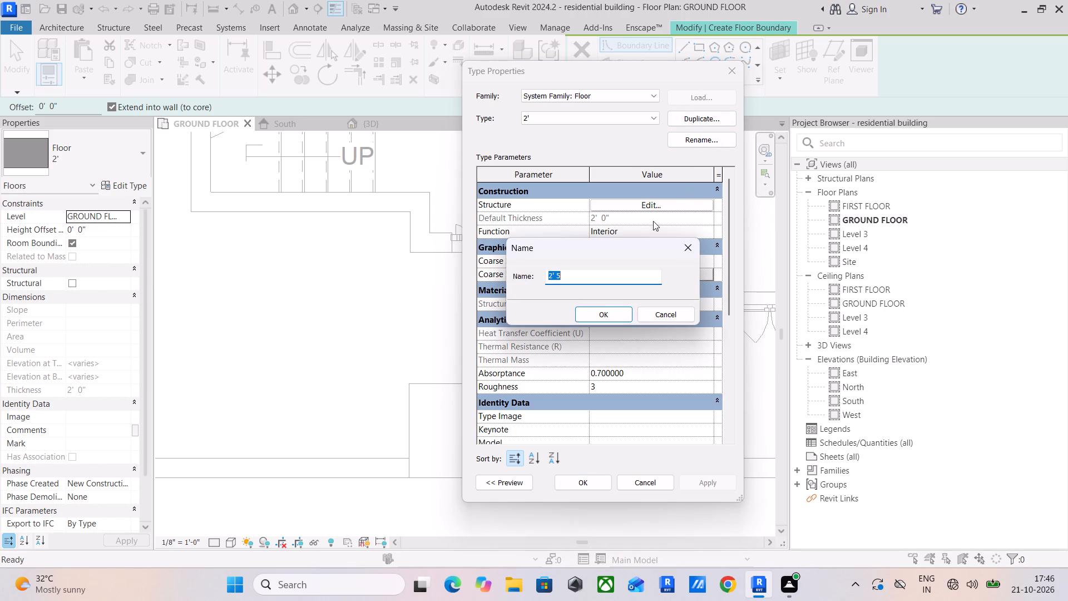
left_click(597, 313)
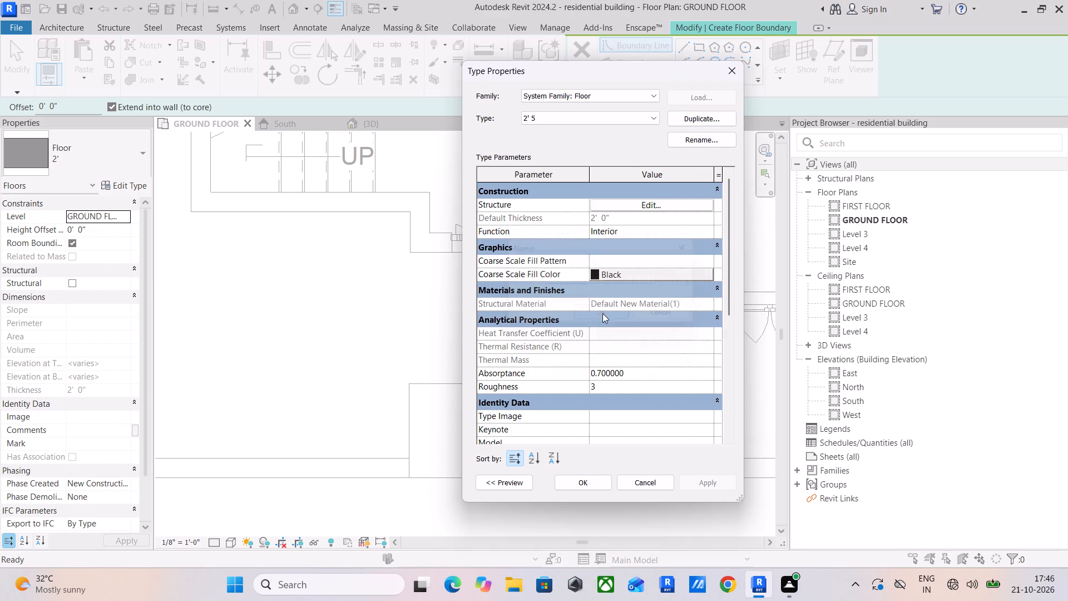
left_click(671, 203)
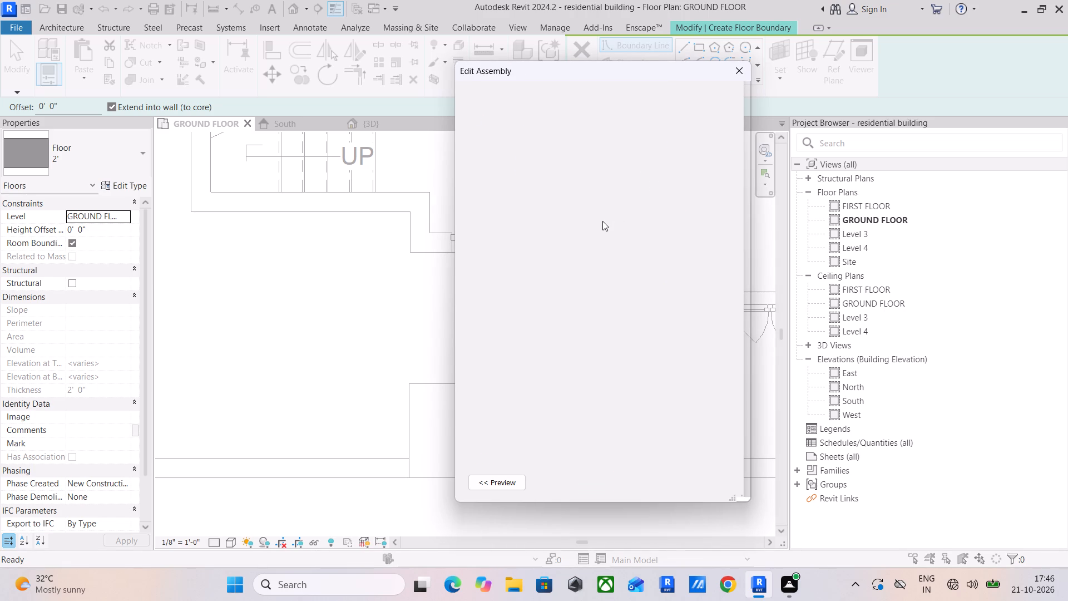
left_click(602, 221)
key("6")
key("shift+quotedbl")
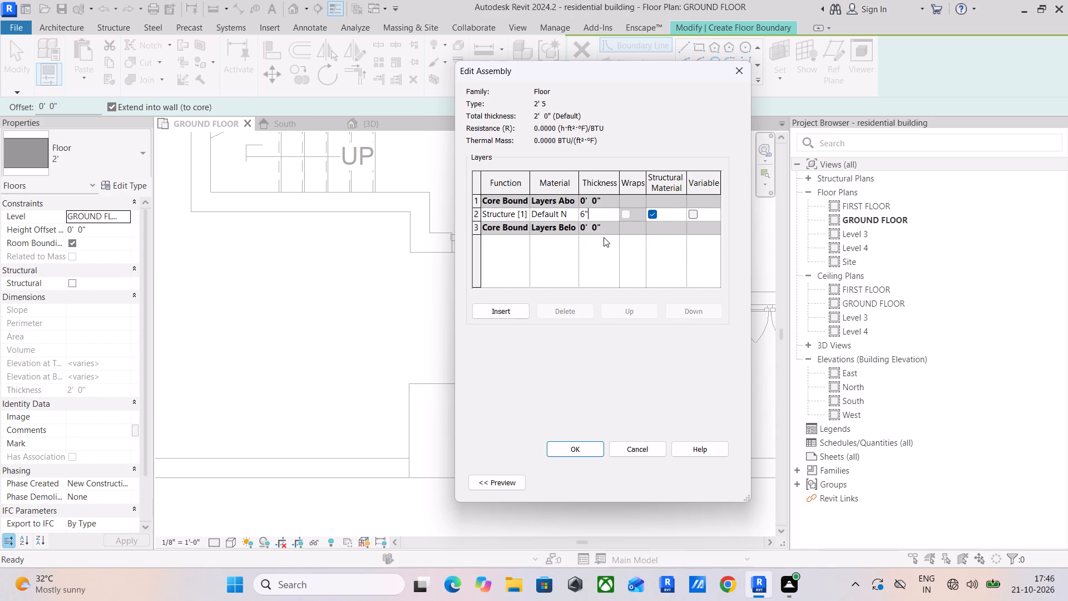
key("Return")
left_click(577, 451)
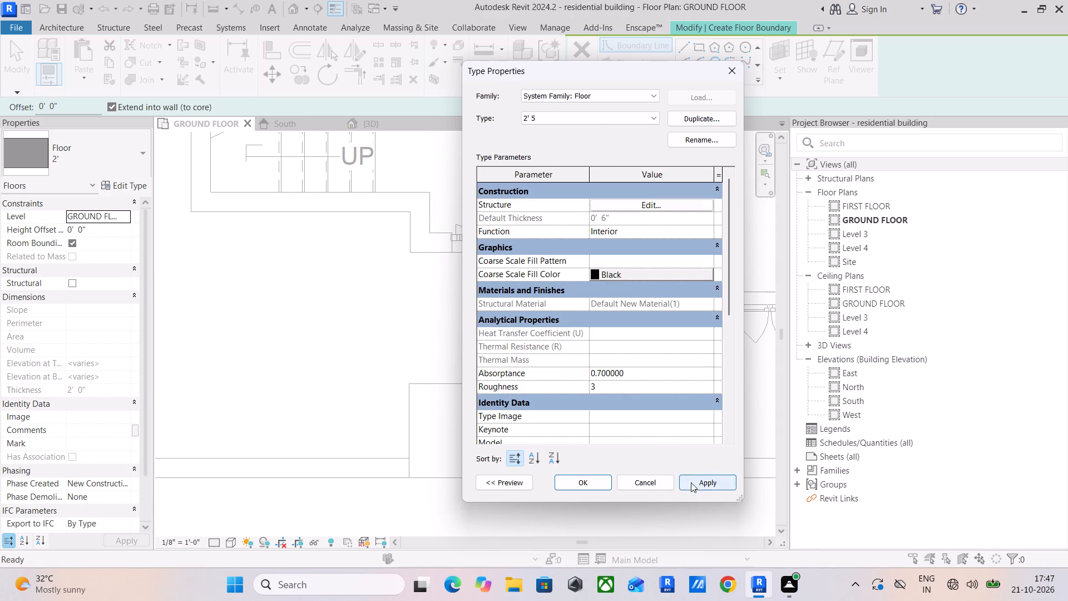
left_click(691, 482)
left_click(566, 484)
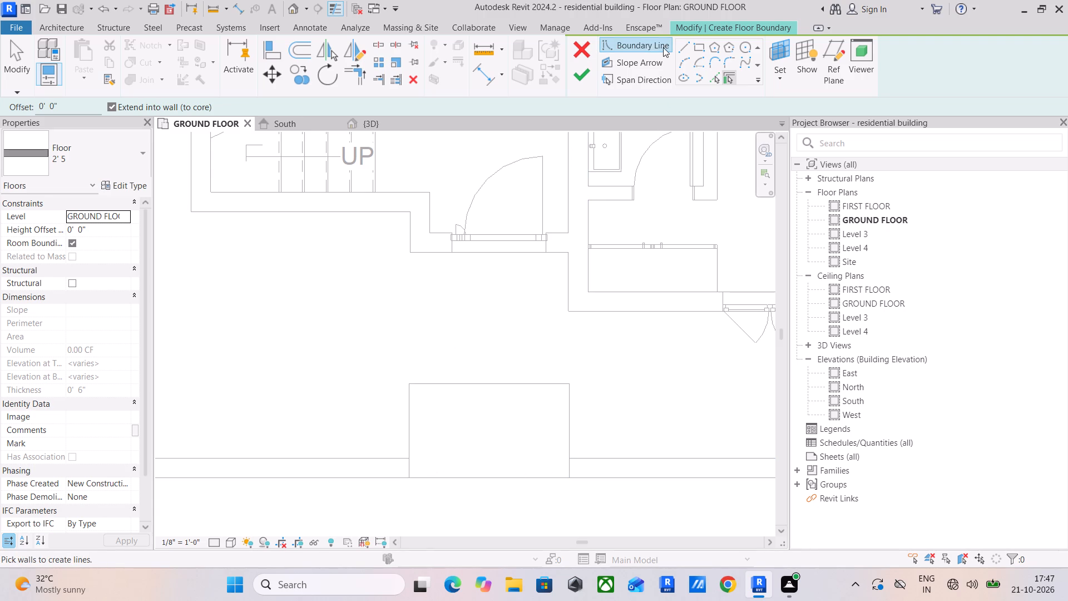
Sketch a 6'-10" by 4'-0" rectangular boundary filling the entrance recess and finish the floor.
left_click(694, 42)
left_click(406, 384)
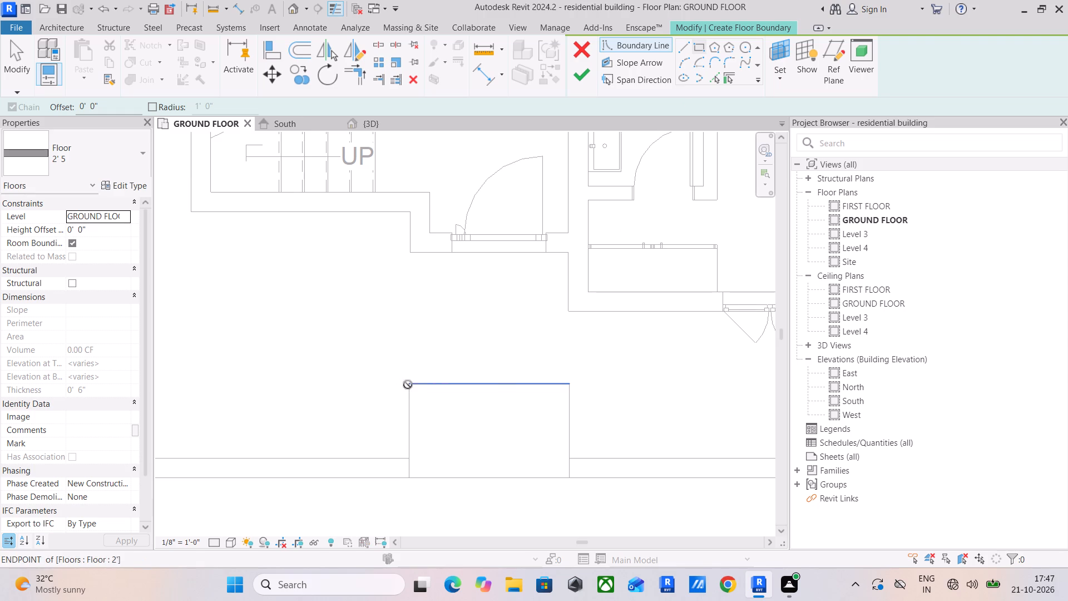
left_click(570, 477)
left_click(574, 76)
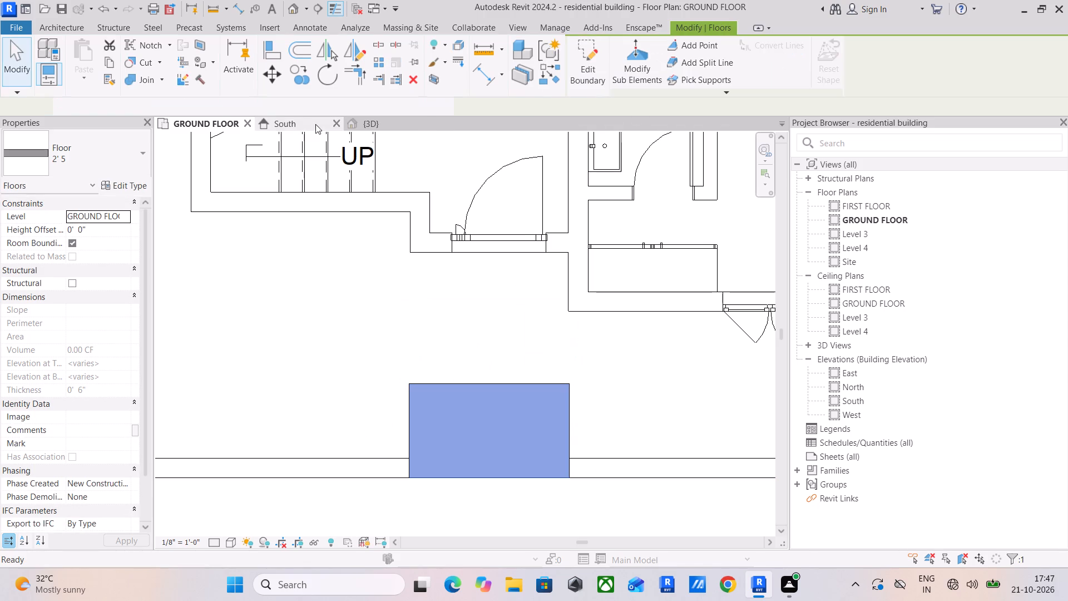
In the south elevation, move the new recess floor down 1'-0" so its underside meets the base line below.
left_click(363, 123)
left_click(283, 123)
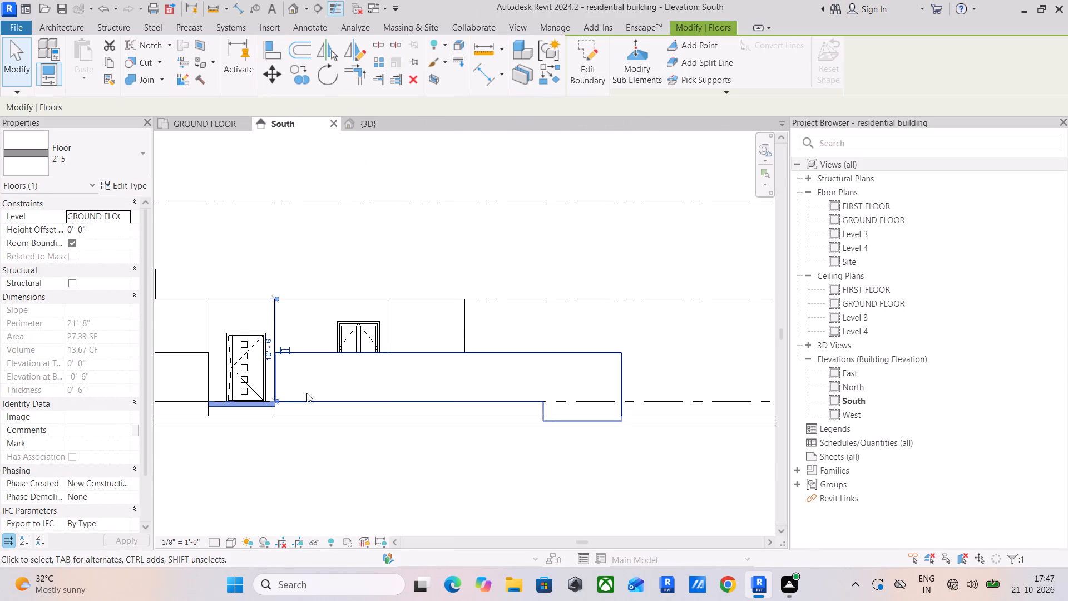
middle_click_drag(266, 398, 466, 399)
scroll(442, 420, "up", 7)
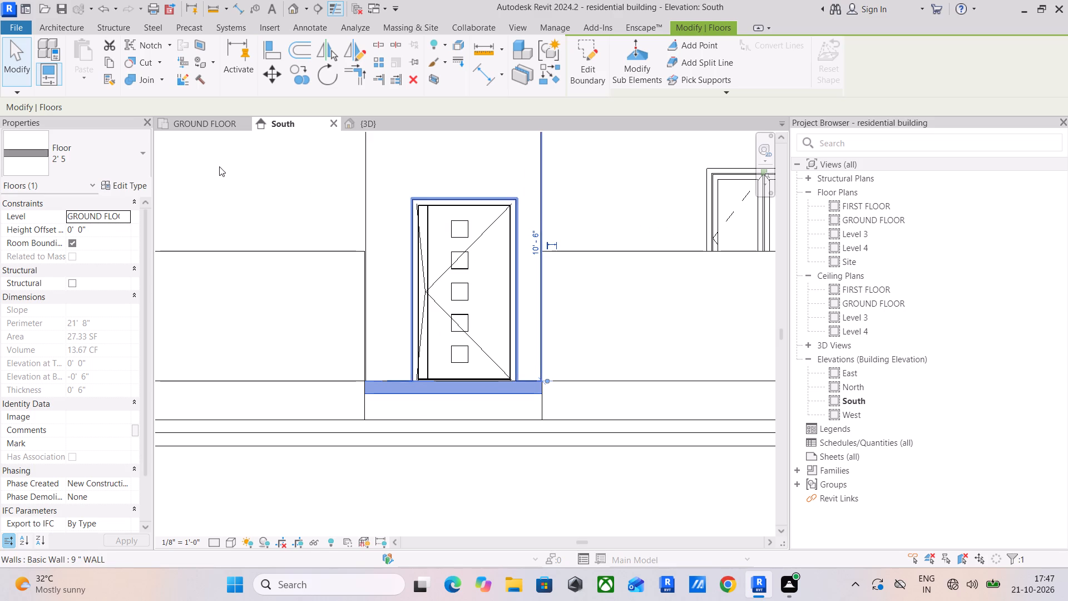
left_click(276, 68)
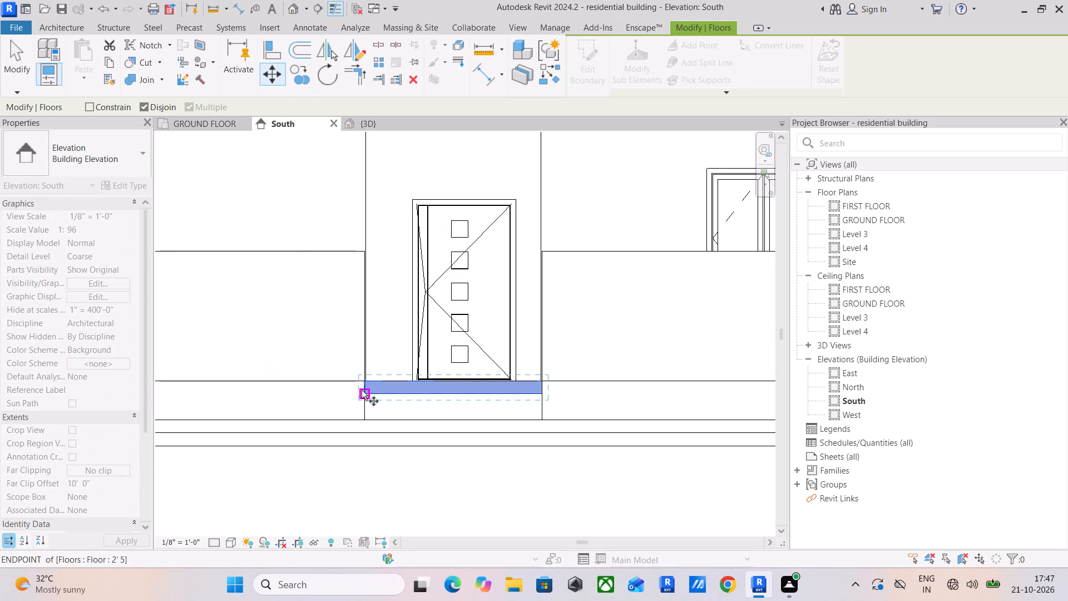
left_click(362, 390)
left_click(362, 416)
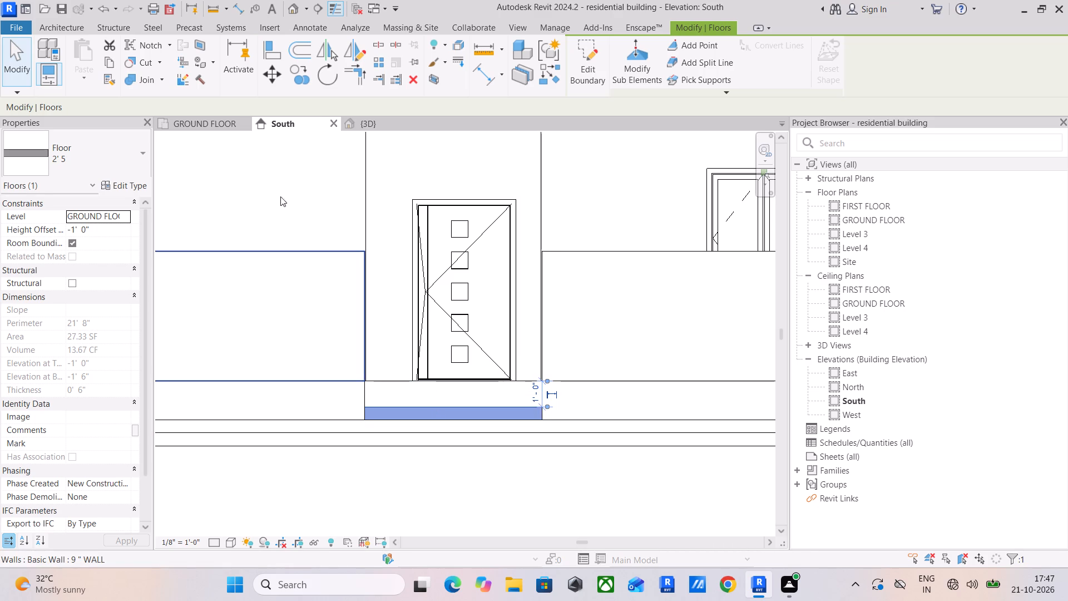
In the ground floor plan, draw detail lines 1'-0" up the recess's east side from the outer wall corner and across to its west side.
left_click(217, 125)
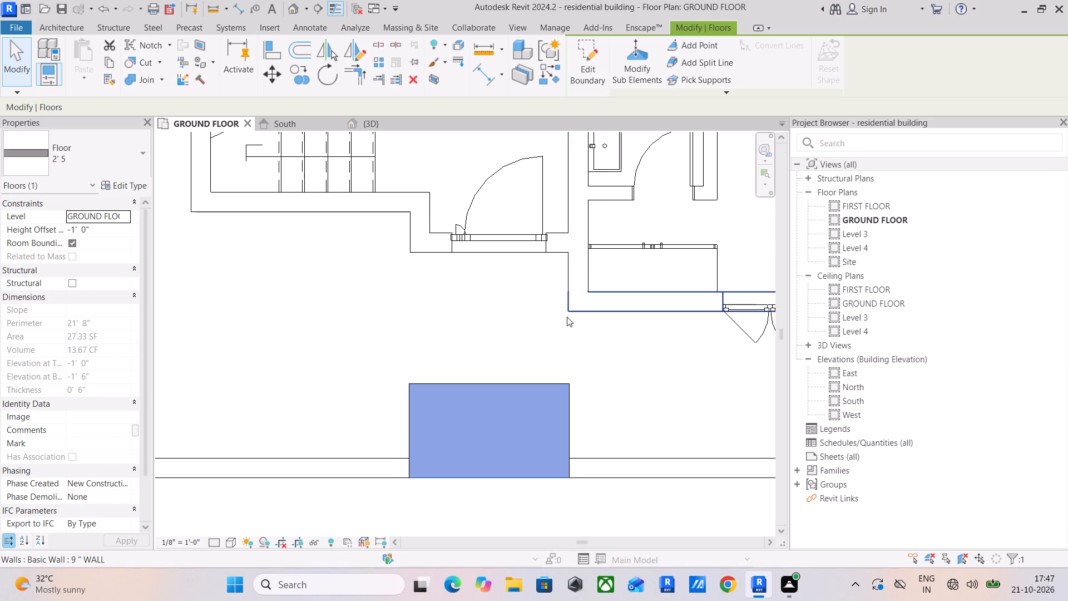
left_click(476, 323)
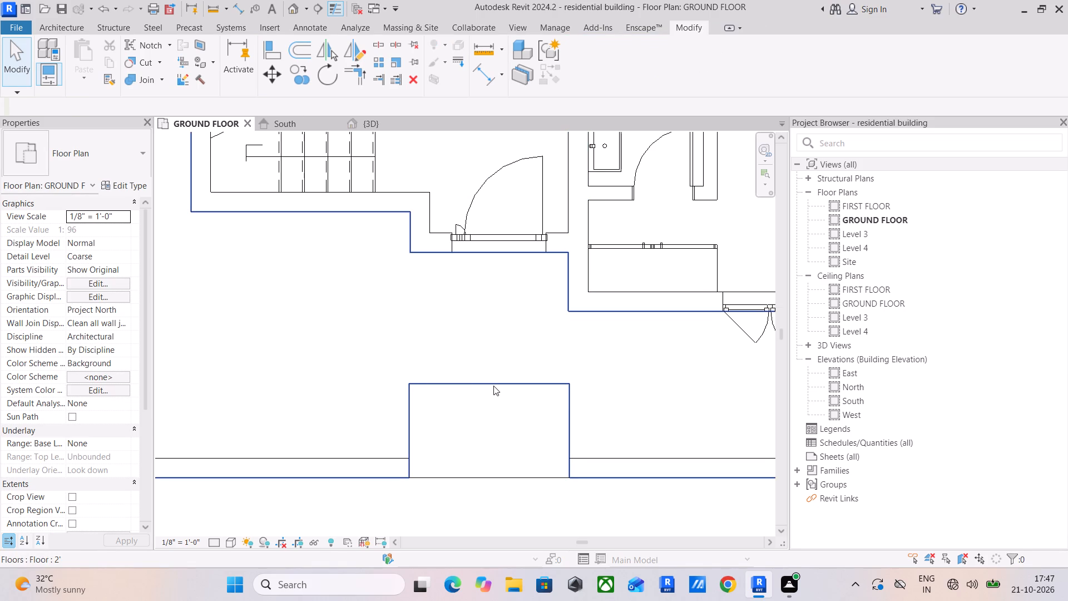
left_click(308, 26)
left_click(296, 50)
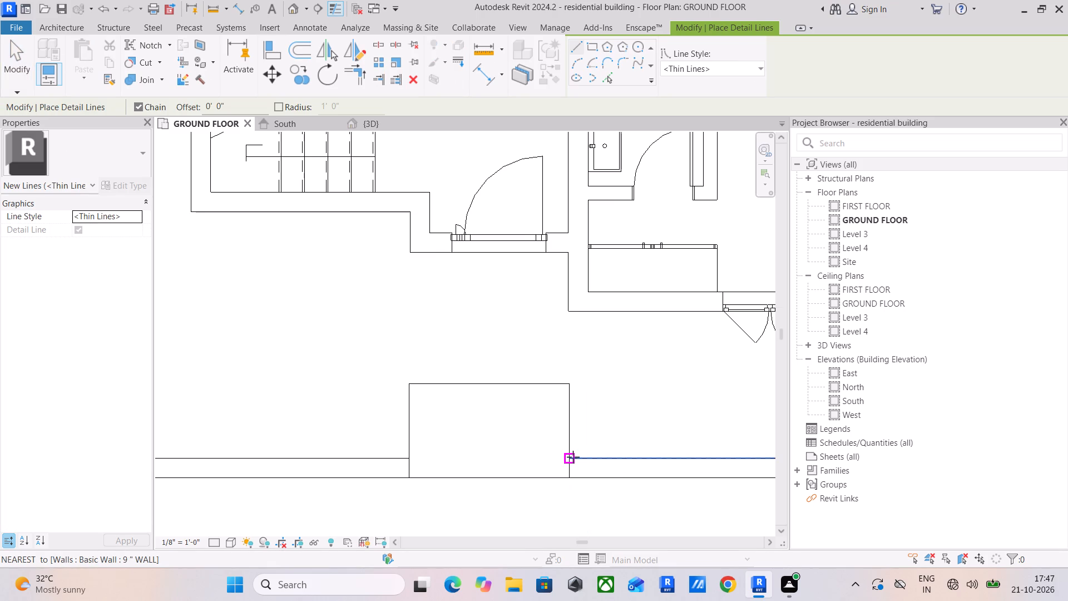
left_click(570, 475)
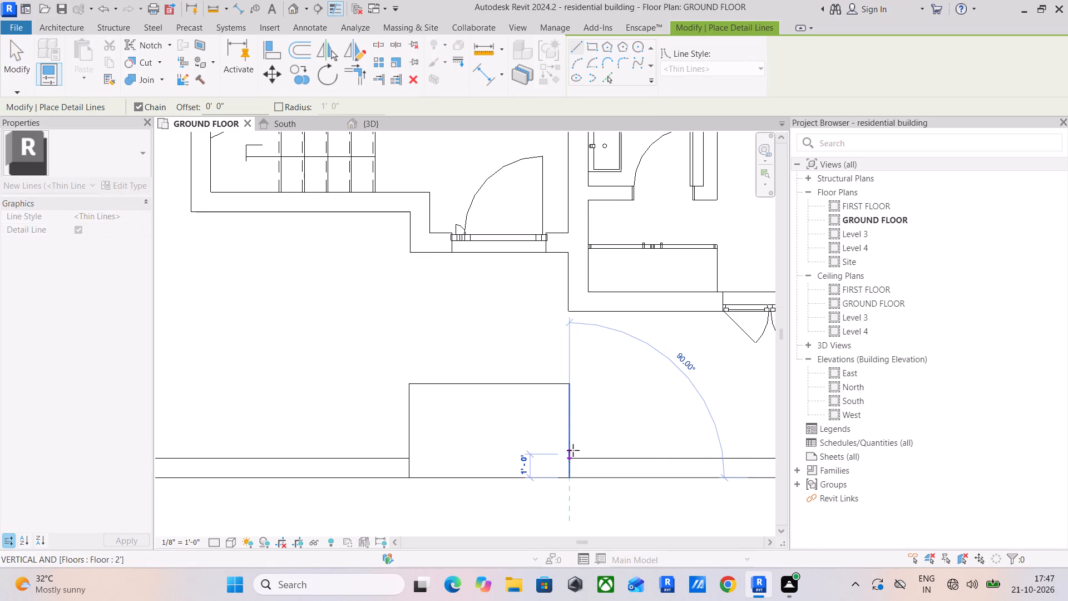
left_click(573, 450)
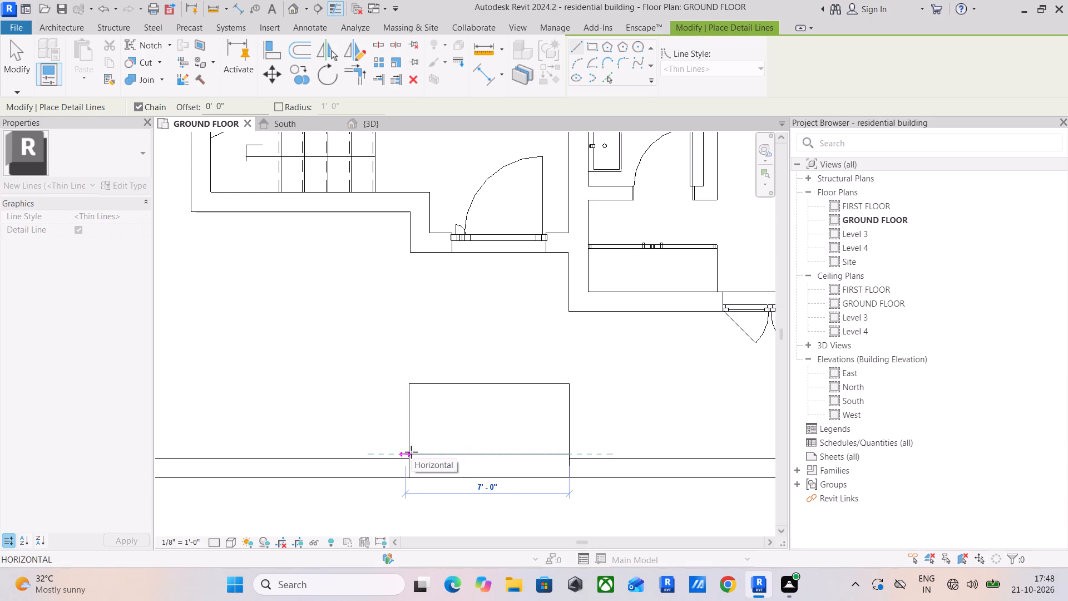
scroll(411, 452, "up", 3)
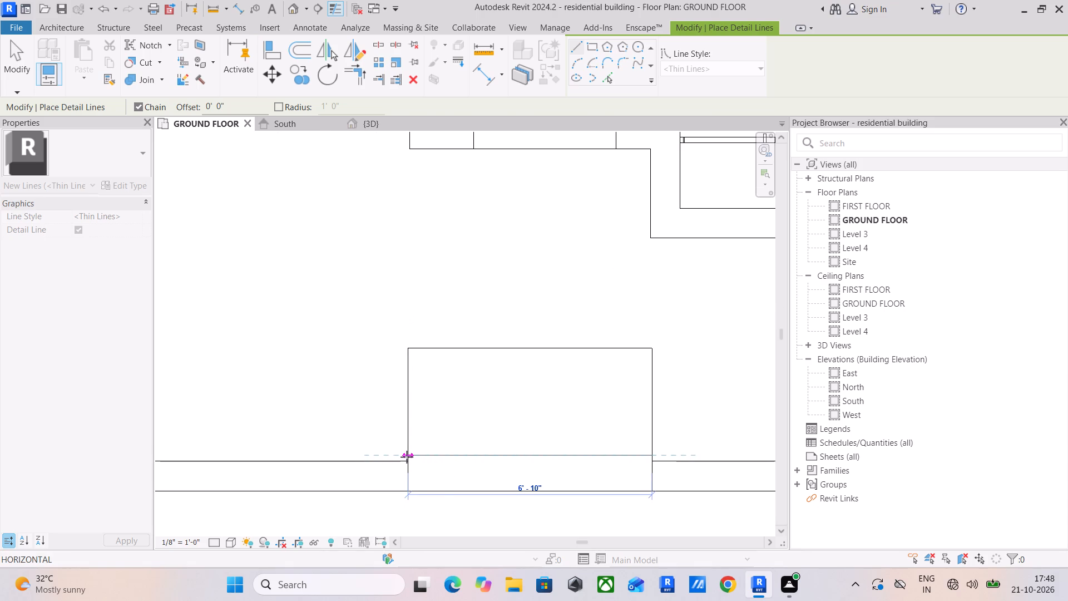
left_click(407, 457)
key("Escape")
key("Escape")
key("Escape")
Copy the cross detail line twice northward at 1' spacing to mark the remaining step edges.
left_click(508, 459)
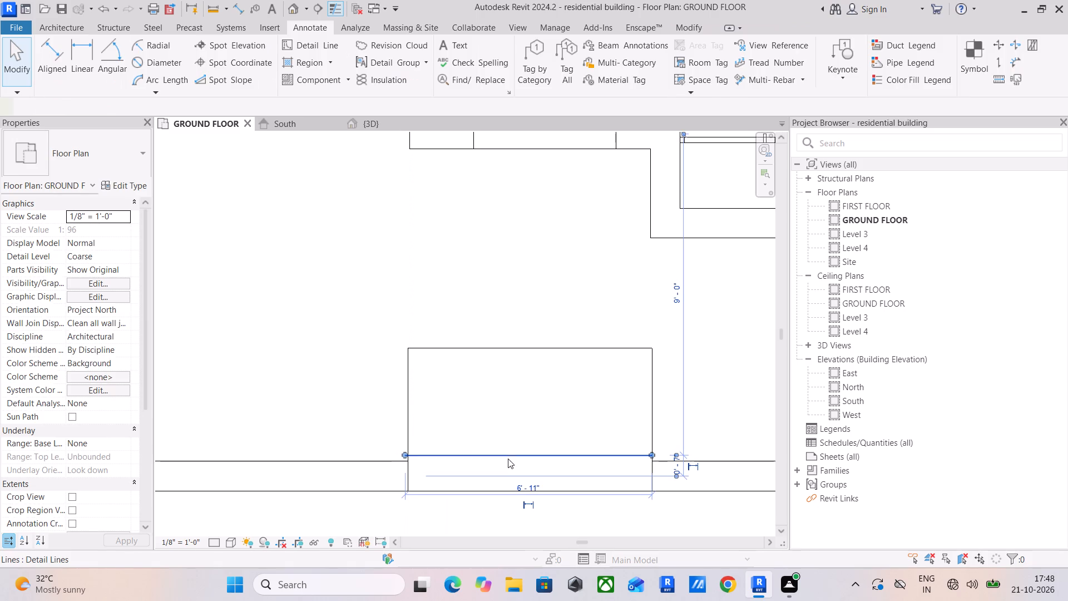
left_click(298, 71)
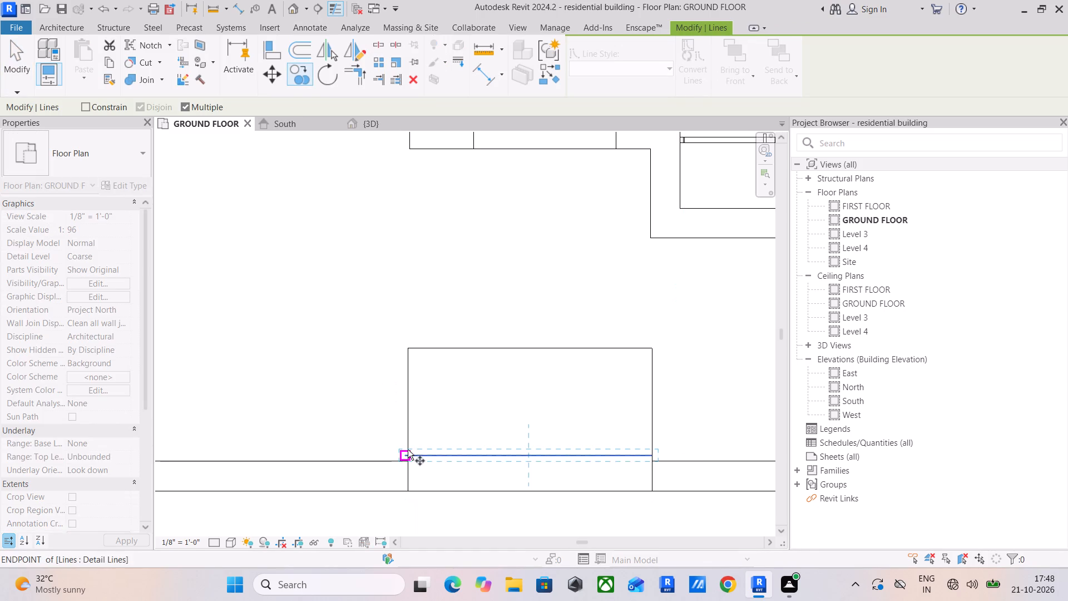
left_click(408, 450)
type("1'")
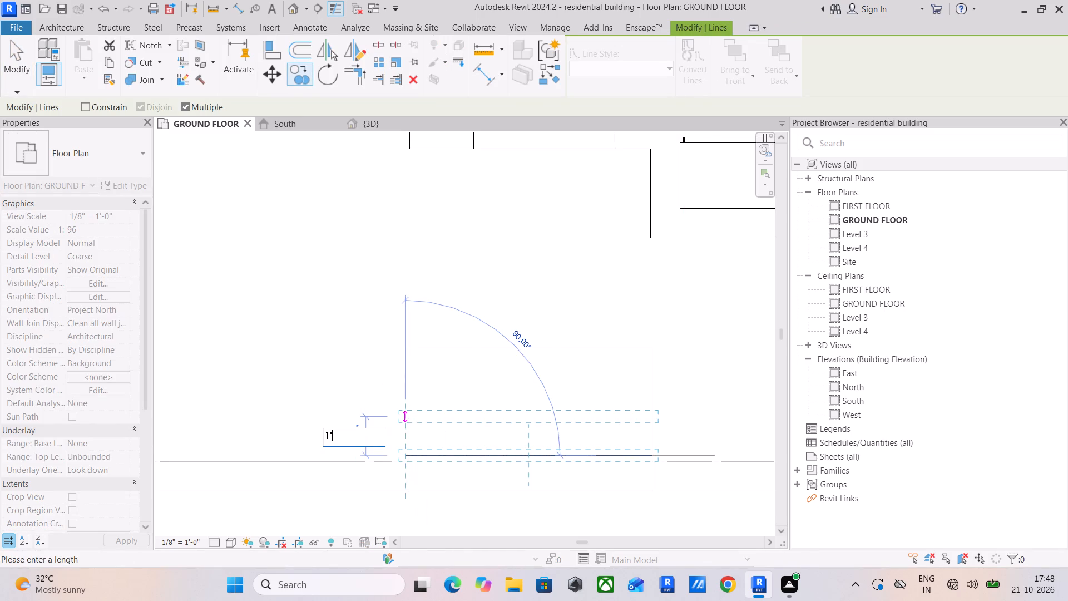
key("Return")
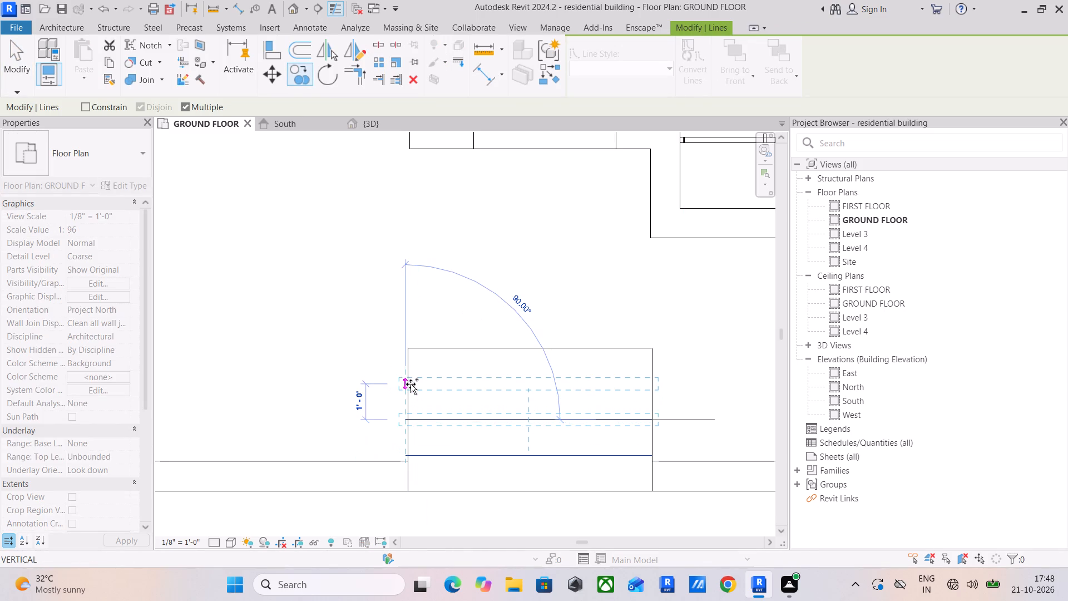
left_click(411, 384)
key("Escape")
key("Escape")
key("Escape")
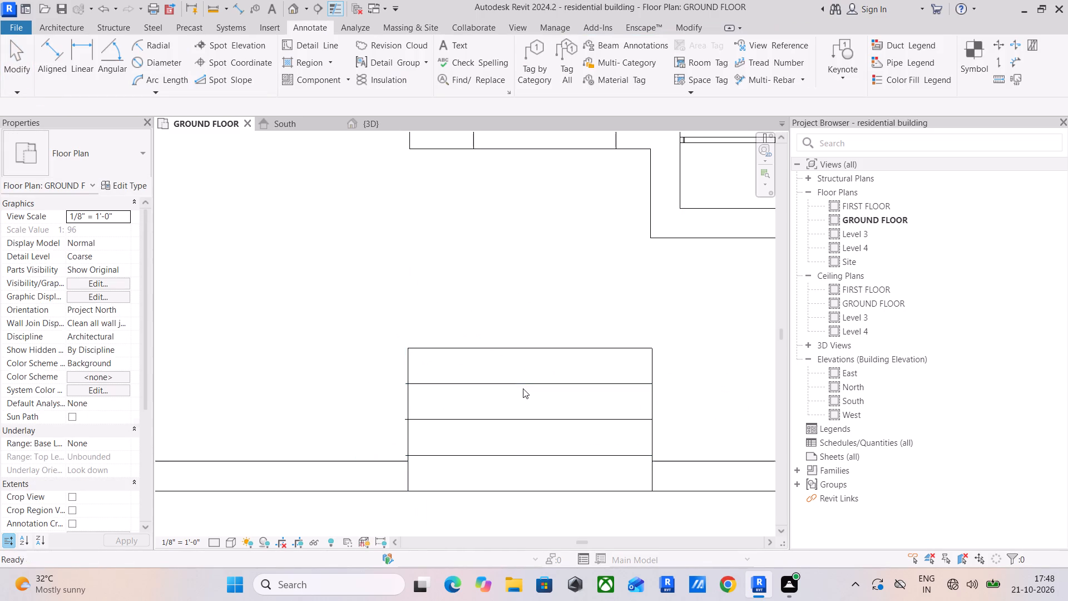
In the ground floor plan, create a matching floor bounded by a 6'-10" by 3'-0" rectangle from the recess's north edge to the southernmost step line.
scroll(523, 388, "down", 1)
middle_click_drag(523, 388, 584, 340)
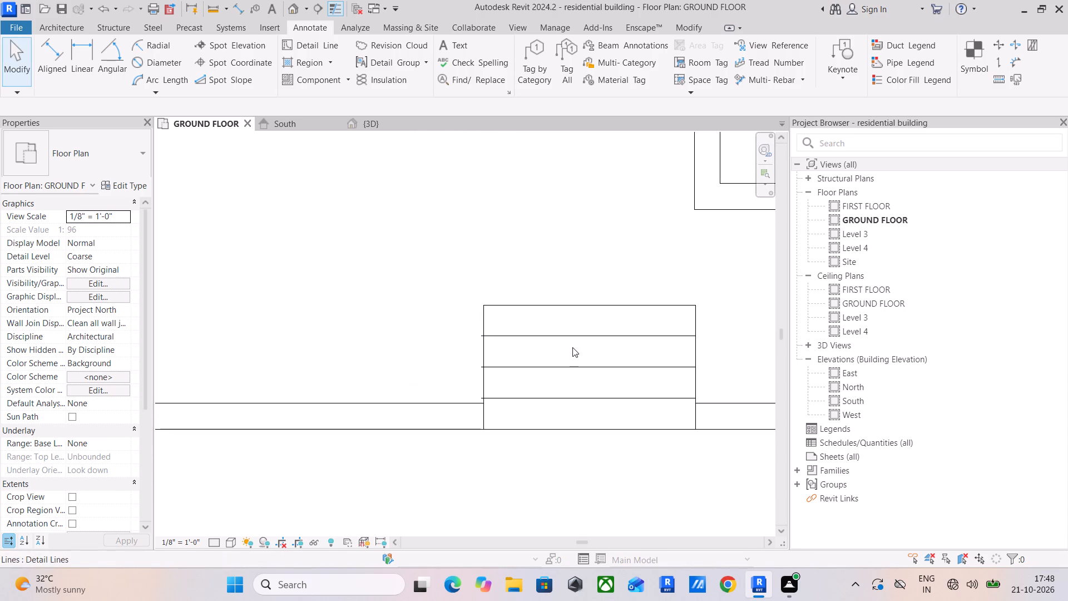
middle_click_drag(563, 372, 549, 387)
left_click(536, 444)
scroll(612, 384, "down", 3)
middle_click_drag(617, 381, 545, 385)
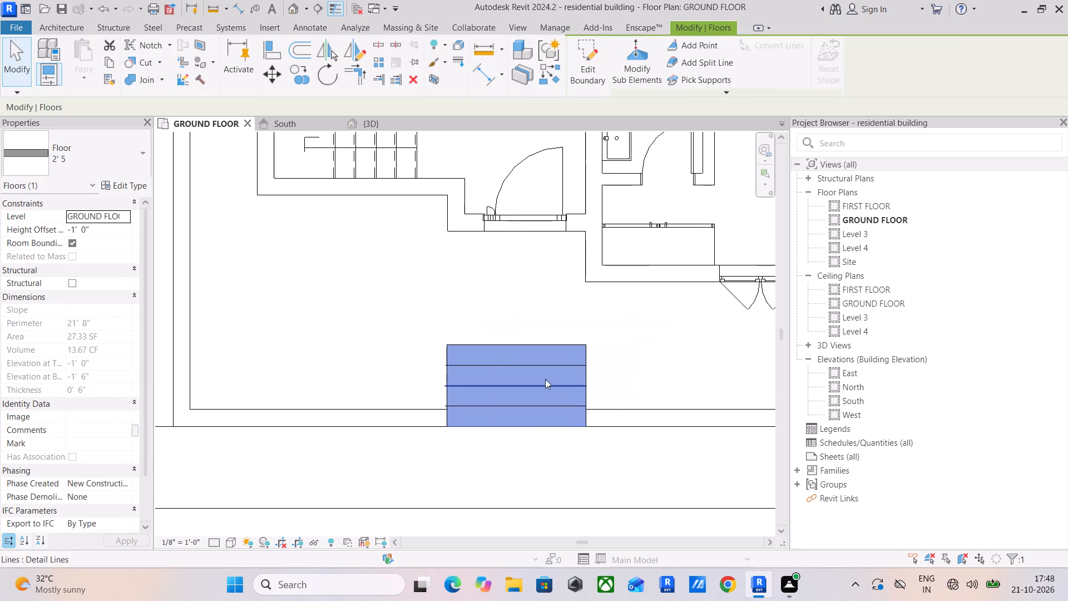
left_click(547, 76)
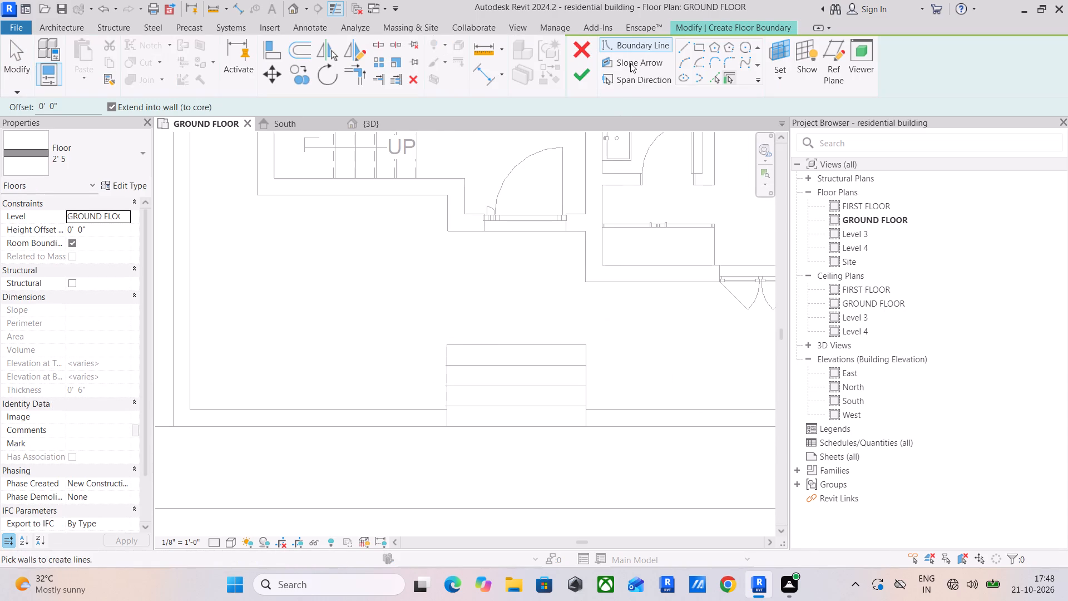
left_click(695, 46)
left_click(449, 347)
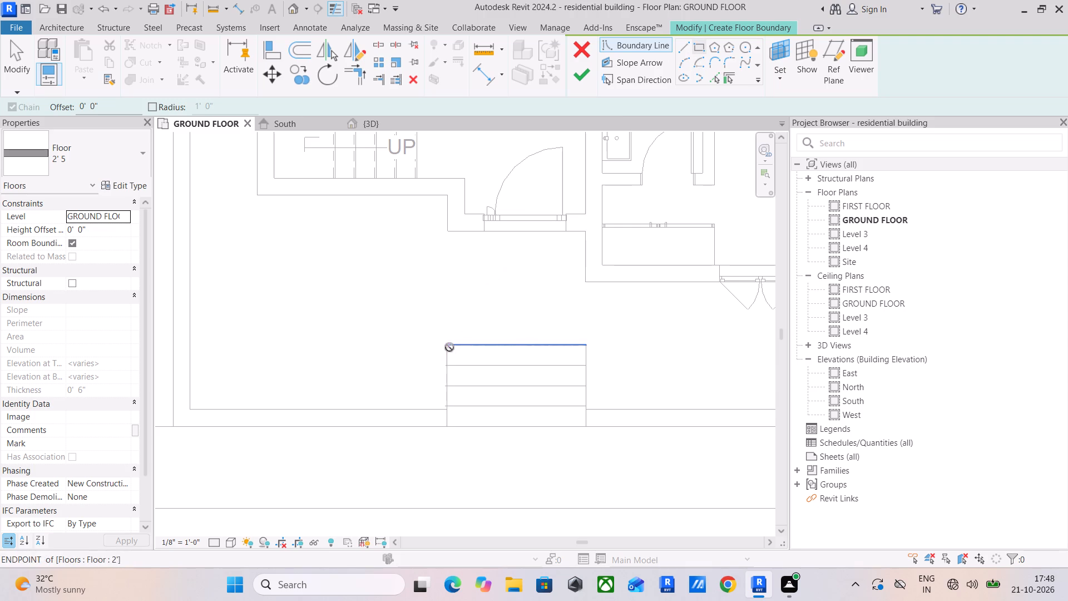
left_click(582, 406)
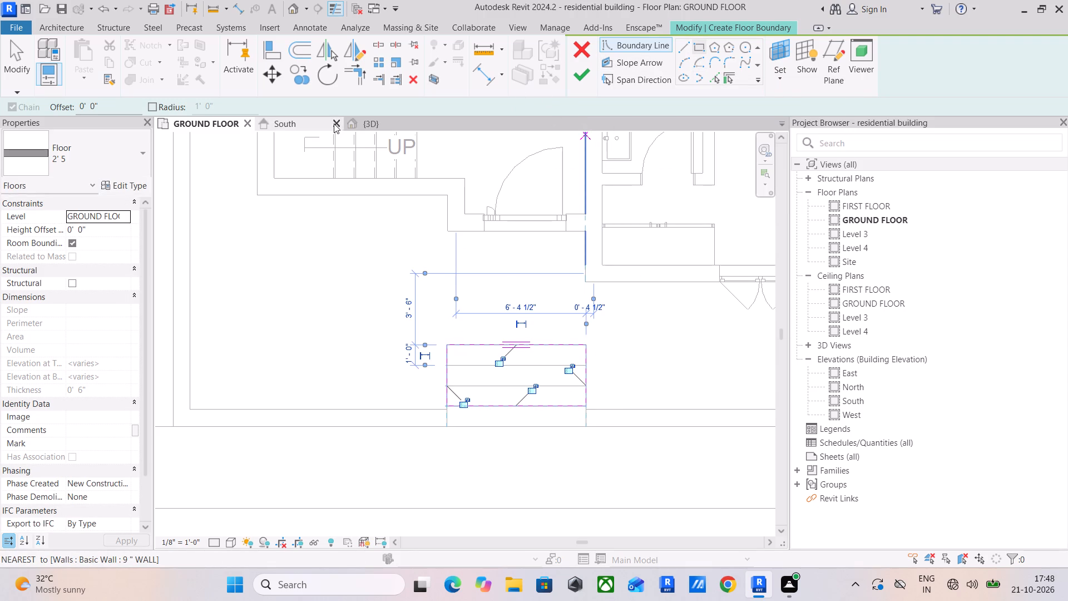
left_click(581, 74)
In the south elevation, move the new 3'-0" deep floor down 0'-6".
left_click(286, 124)
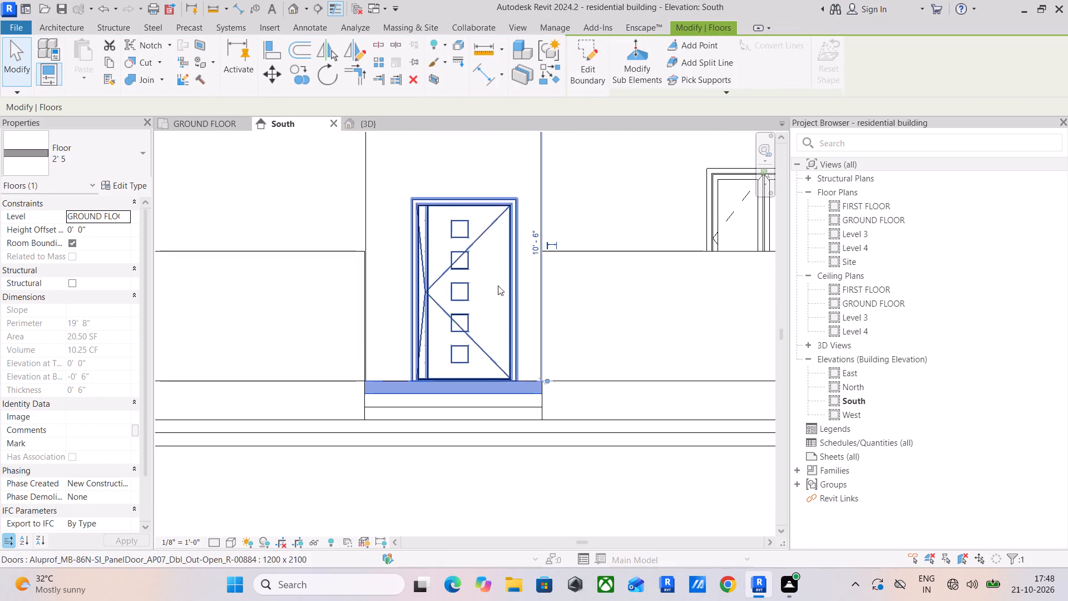
left_click(275, 77)
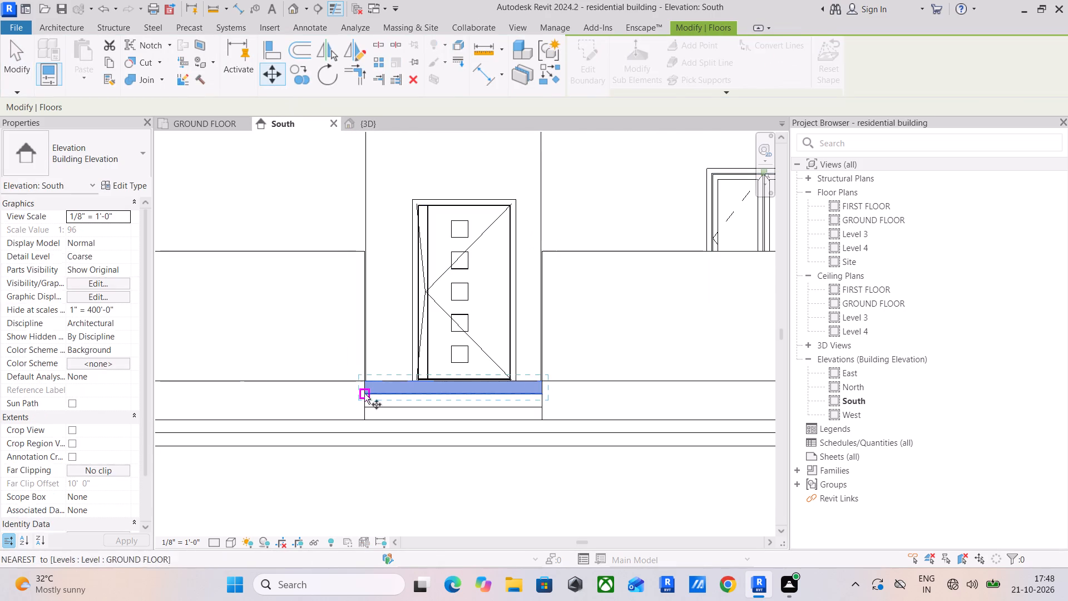
left_click(363, 393)
left_click(366, 404)
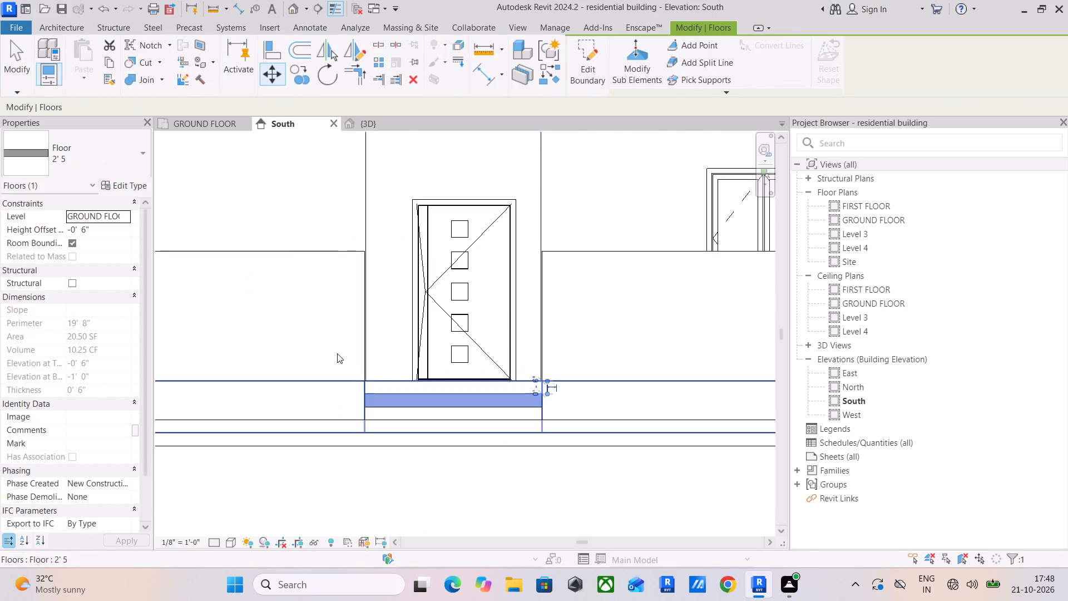
In the ground floor plan, create another matching floor with a 6'-10" by 2'-0" boundary from the recess's north edge to the middle step line.
left_click(207, 120)
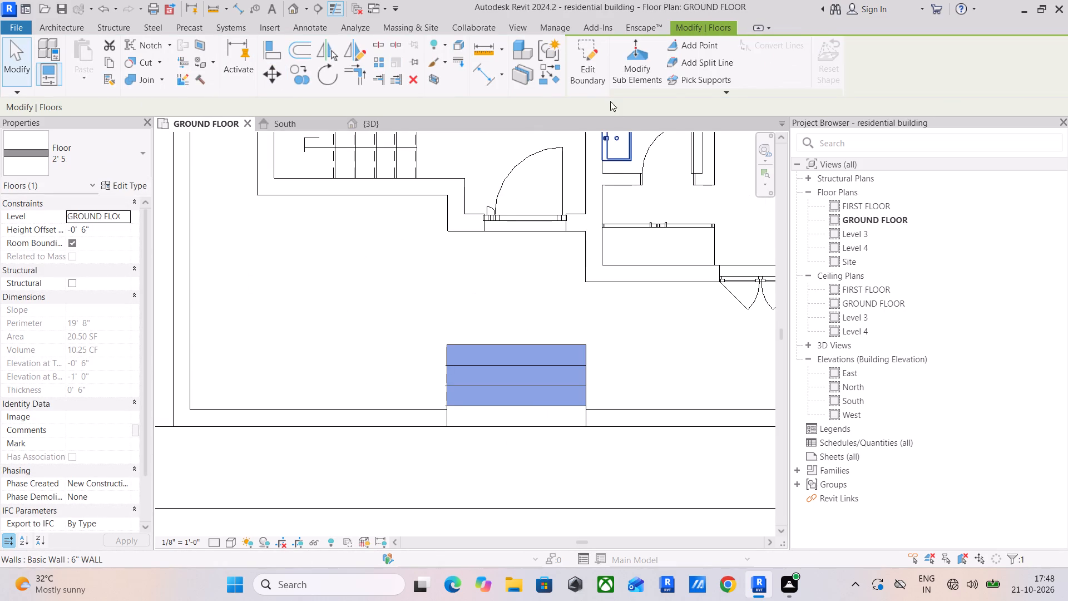
left_click(553, 70)
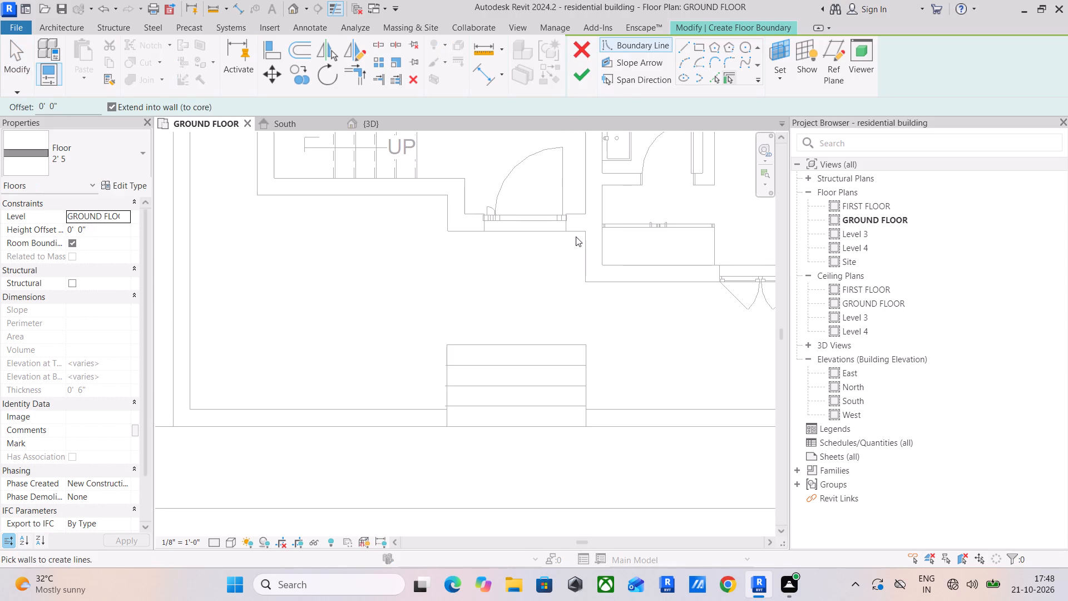
left_click(696, 45)
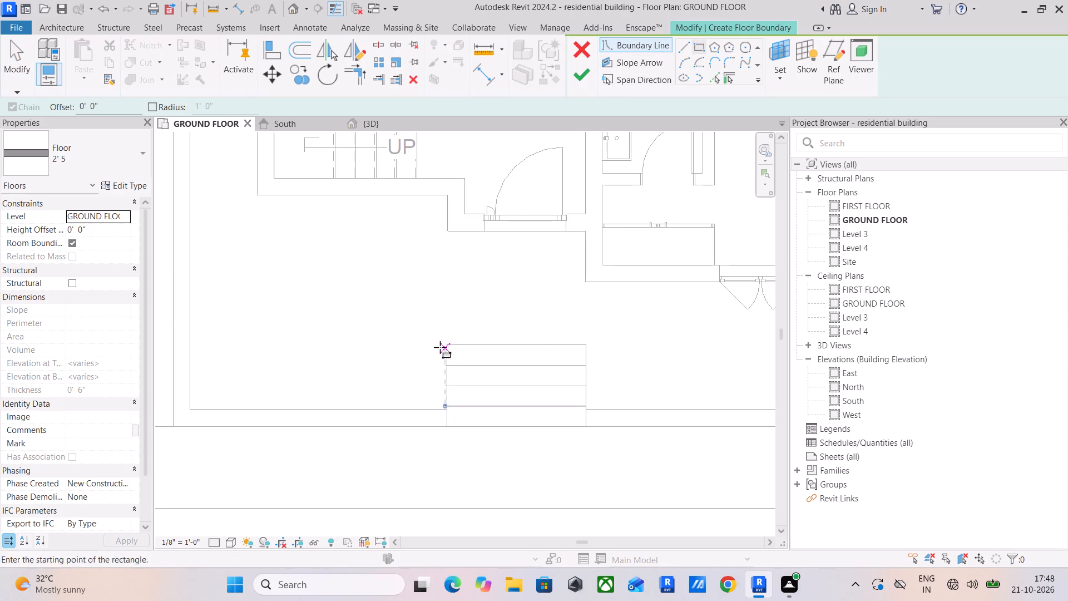
left_click(448, 346)
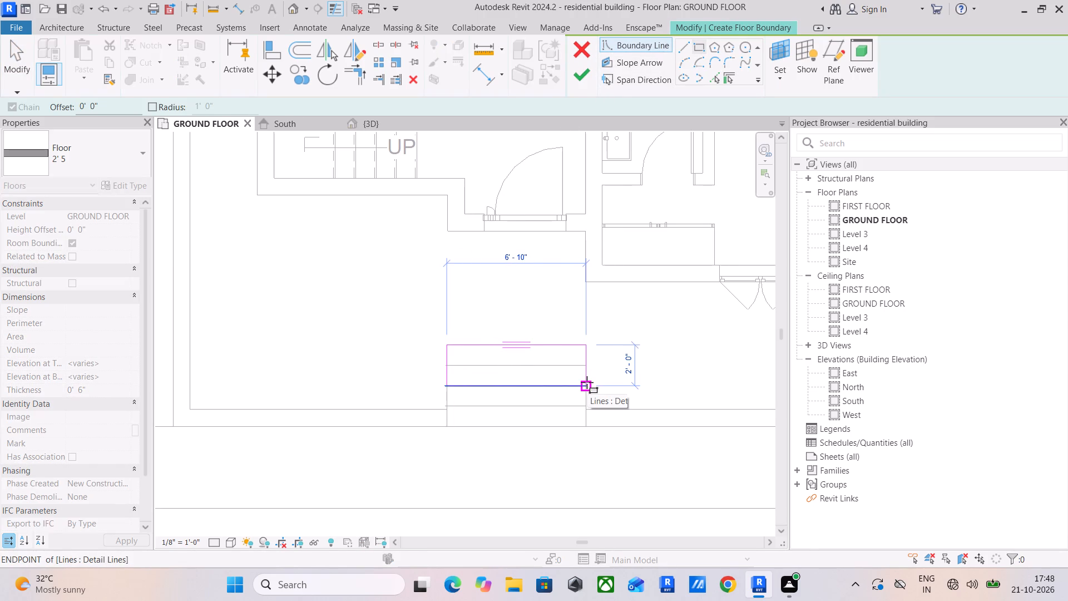
left_click(587, 382)
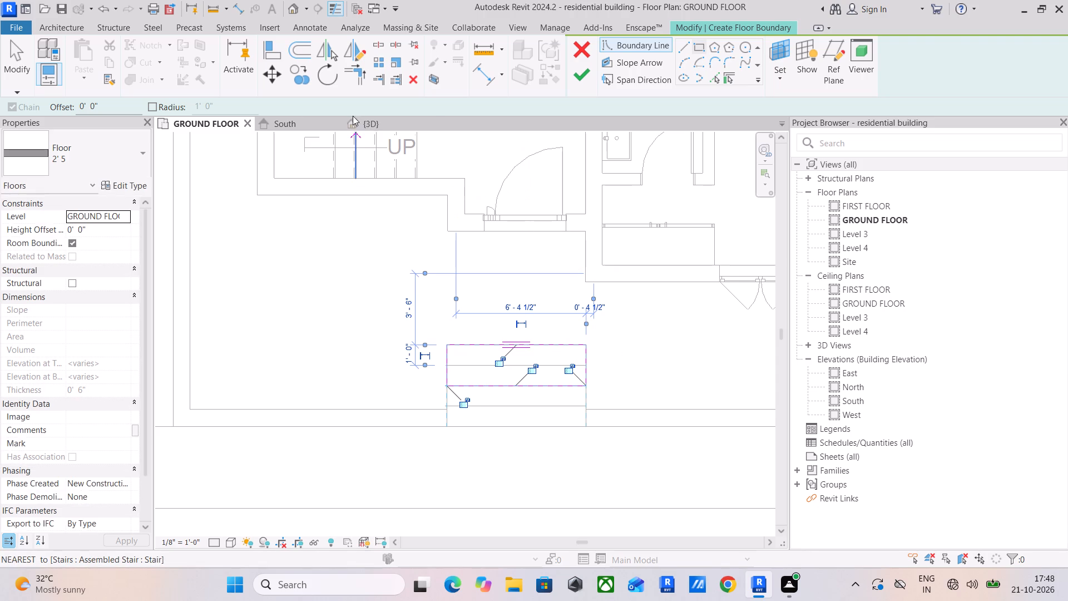
left_click(288, 122)
left_click(580, 78)
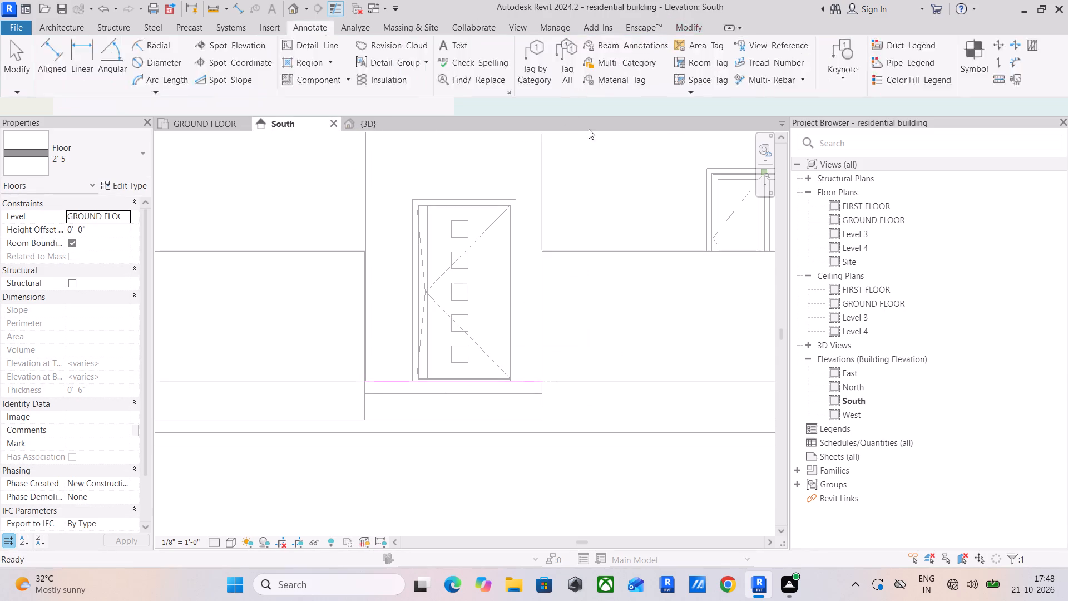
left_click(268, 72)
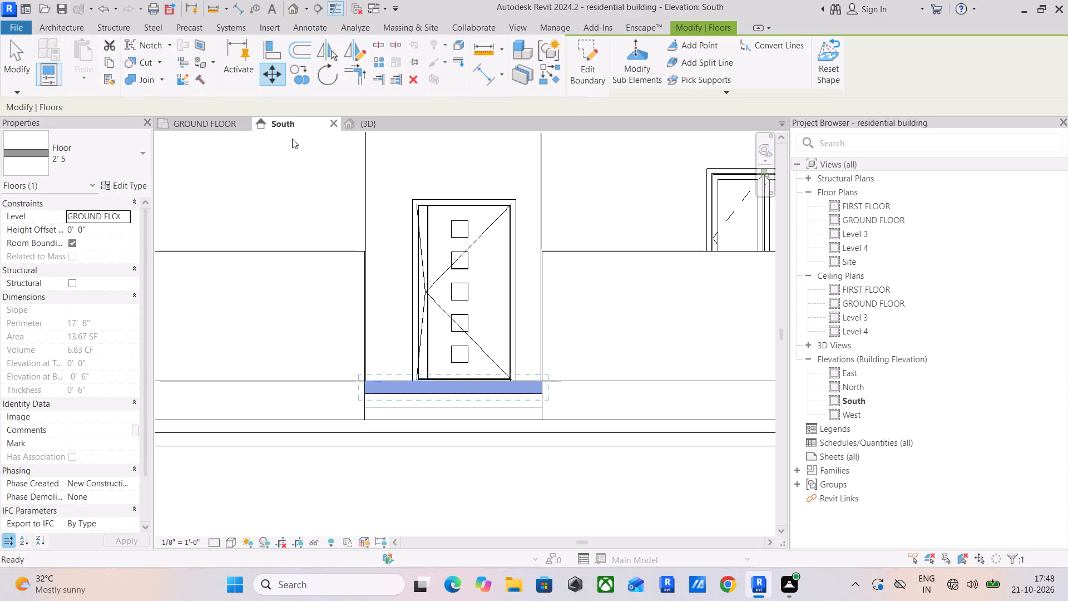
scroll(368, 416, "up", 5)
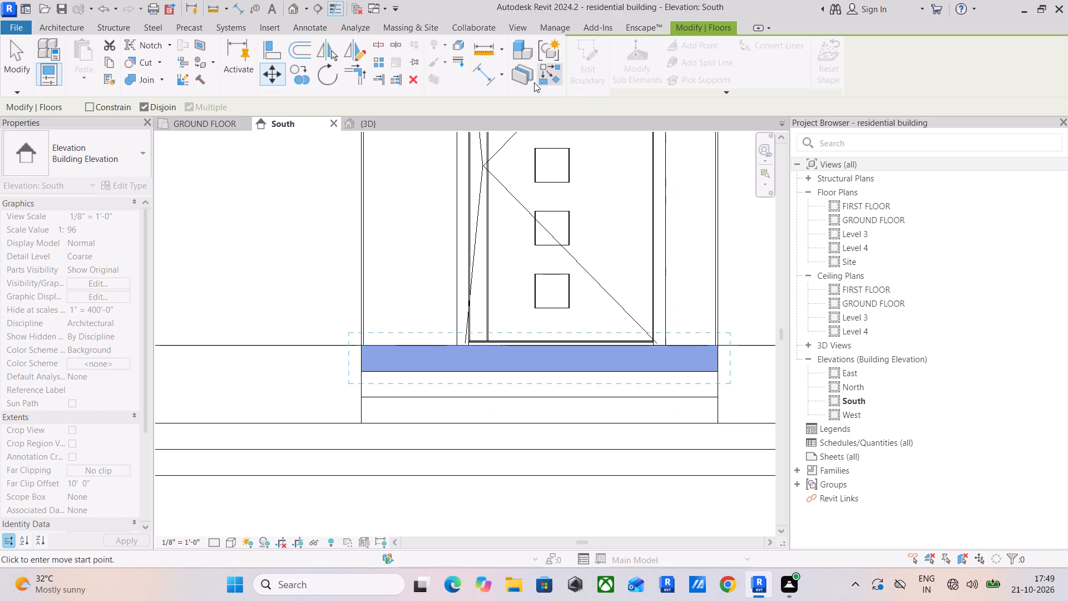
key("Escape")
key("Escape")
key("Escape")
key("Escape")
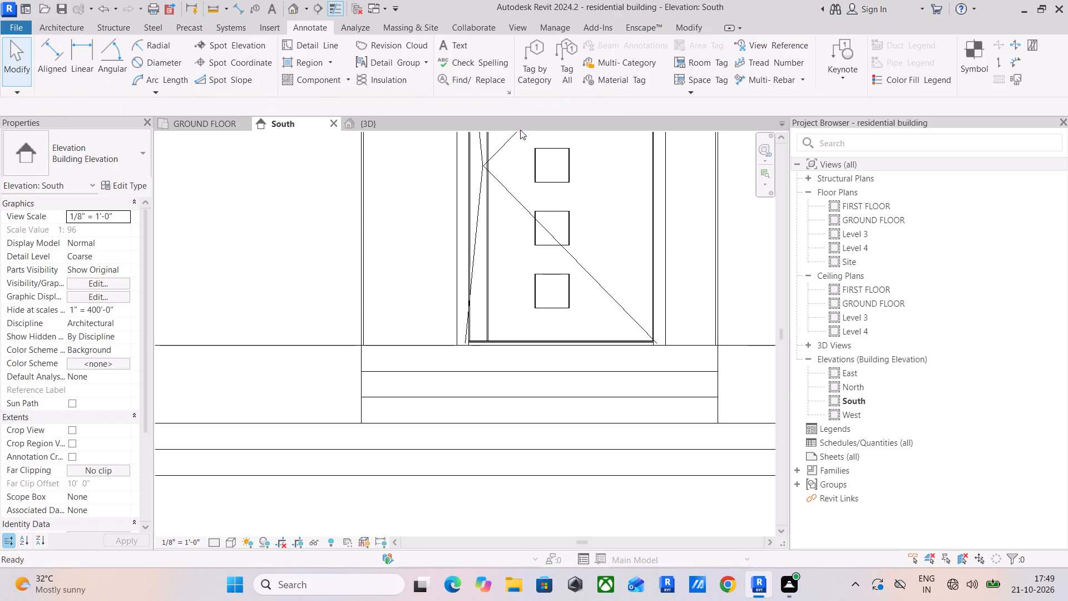
Examine the stacked entrance steps in the 3D view from the street side and from several angles.
left_click(372, 127)
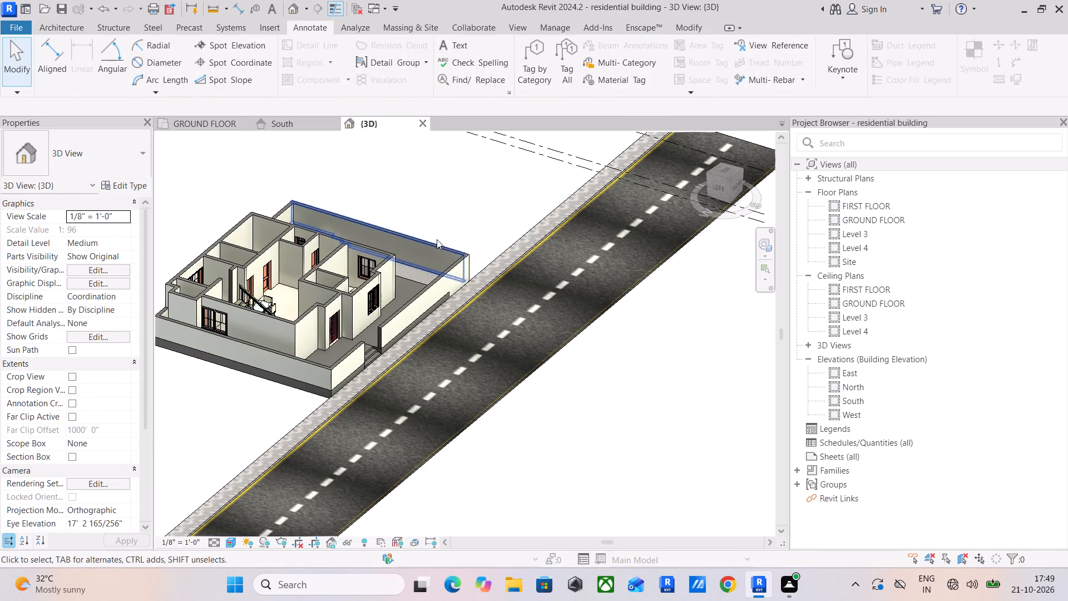
scroll(398, 346, "up", 10)
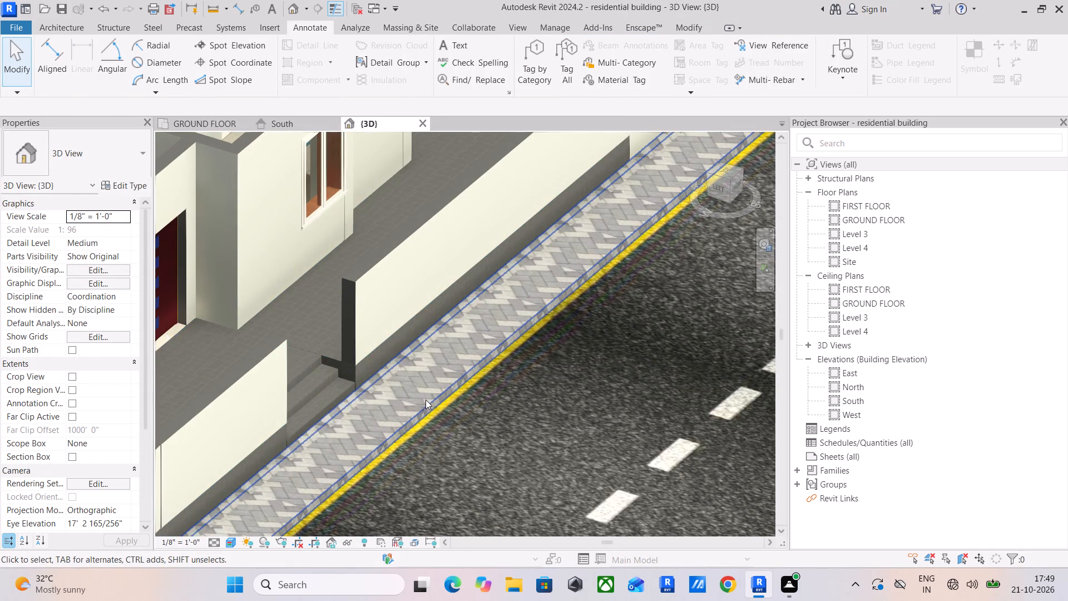
scroll(423, 400, "up", 6)
middle_click_drag(404, 391, 547, 391)
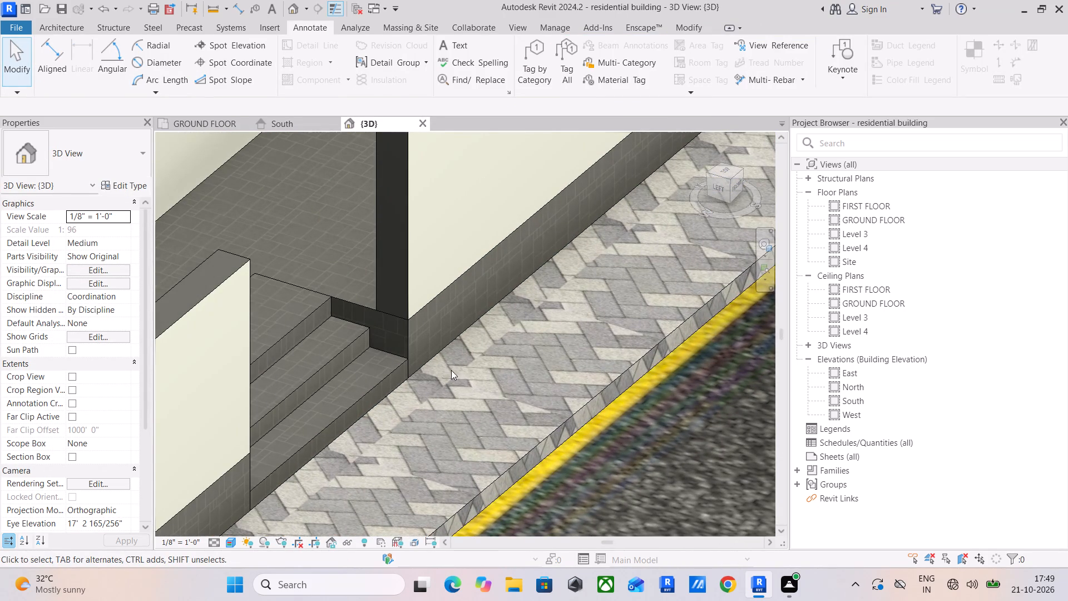
scroll(505, 360, "down", 2)
middle_click_drag(514, 357, 390, 321, "shift")
middle_click_drag(432, 311, 428, 333)
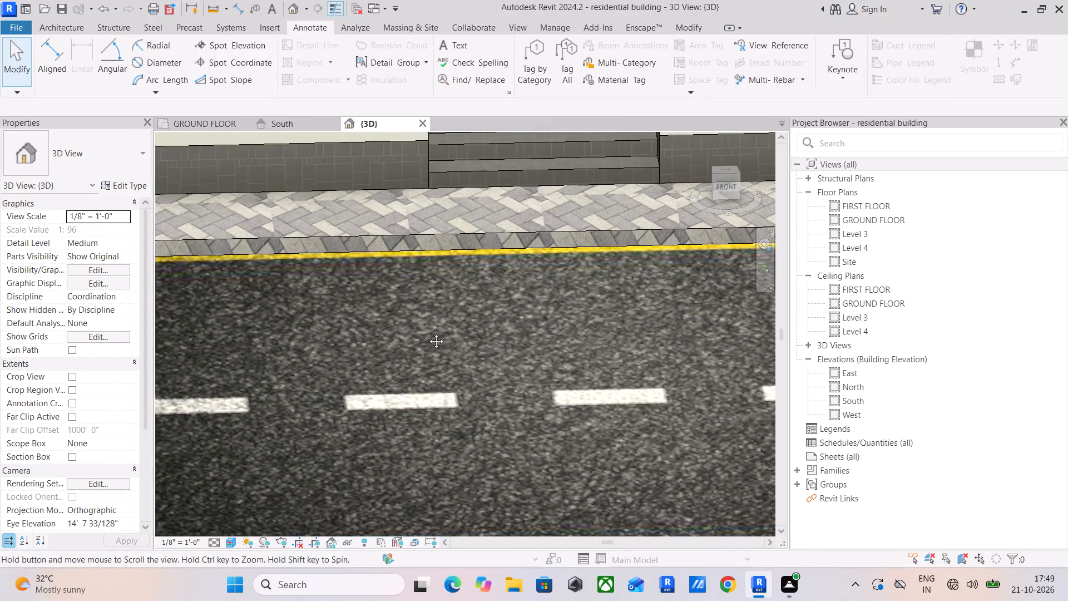
middle_click_drag(428, 333, 354, 447)
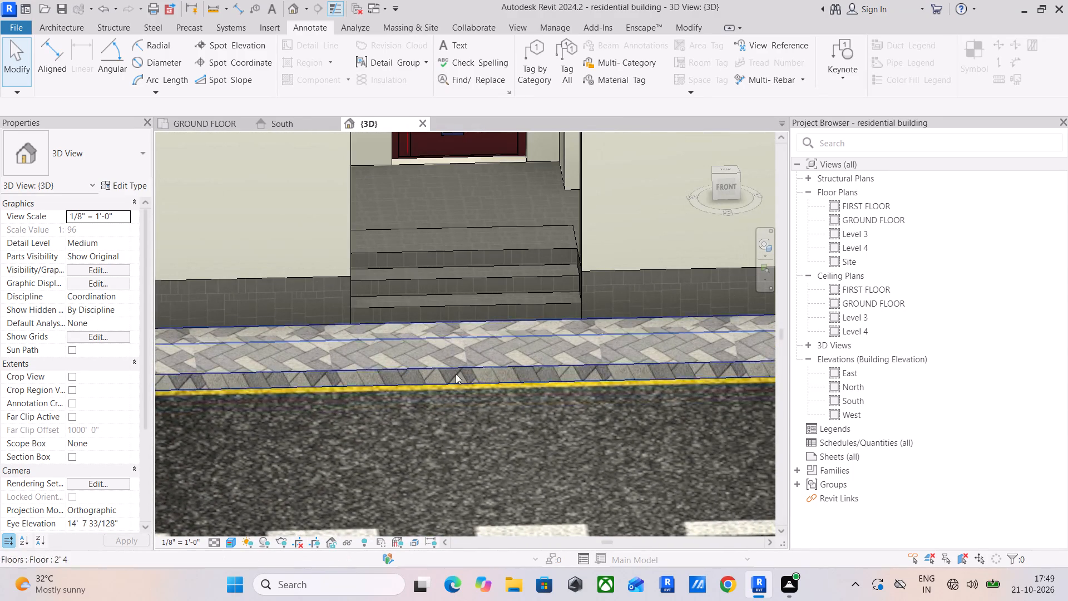
middle_click_drag(489, 329, 414, 314, "shift")
middle_click_drag(468, 319, 246, 430)
scroll(577, 300, "up", 1)
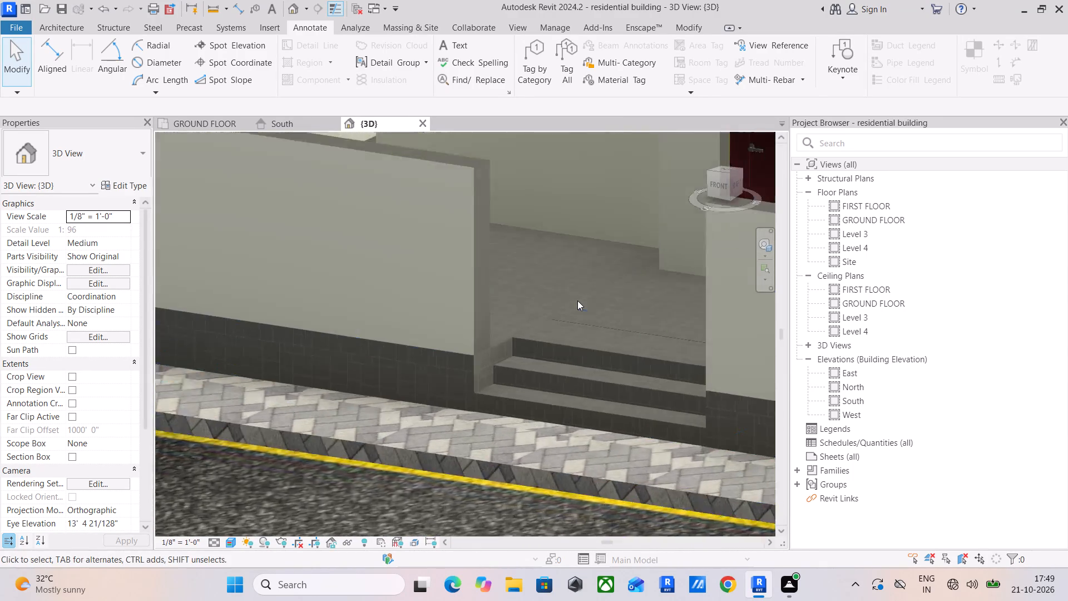
scroll(577, 300, "up", 2)
middle_click_drag(573, 320, 489, 326)
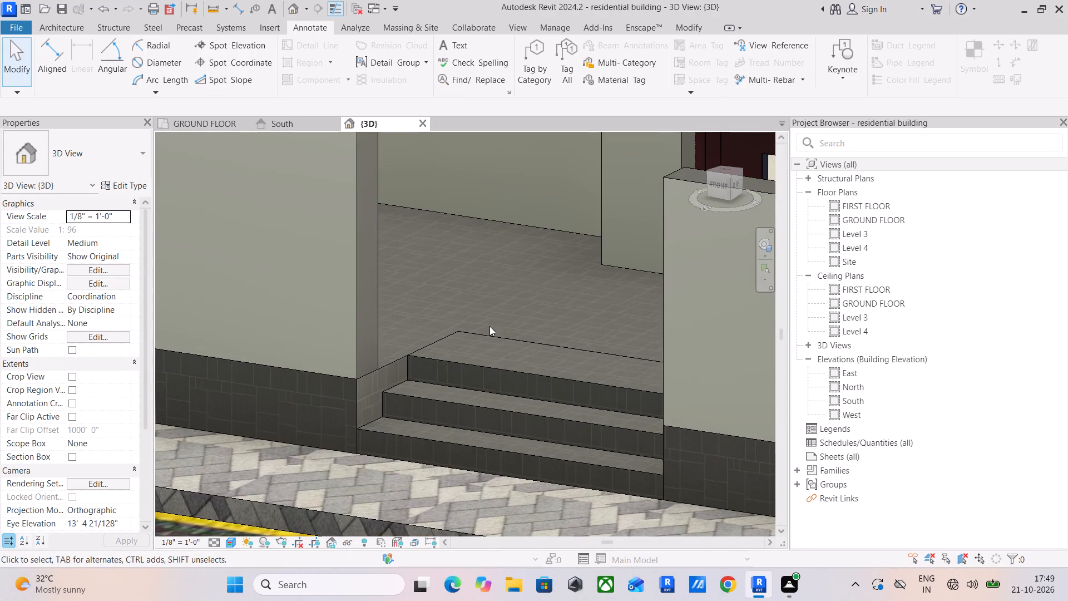
middle_click_drag(507, 334, 377, 336)
middle_click_drag(440, 398, 463, 386)
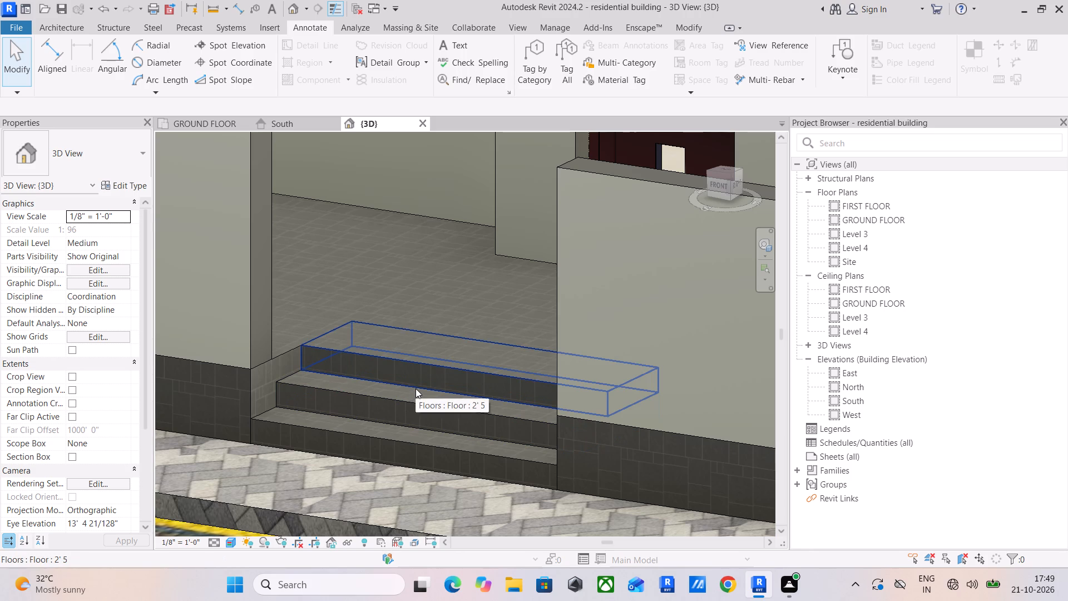
Select the lowest entrance step floor and move it down 0'-6" in the south elevation.
left_click(436, 442)
left_click(298, 122)
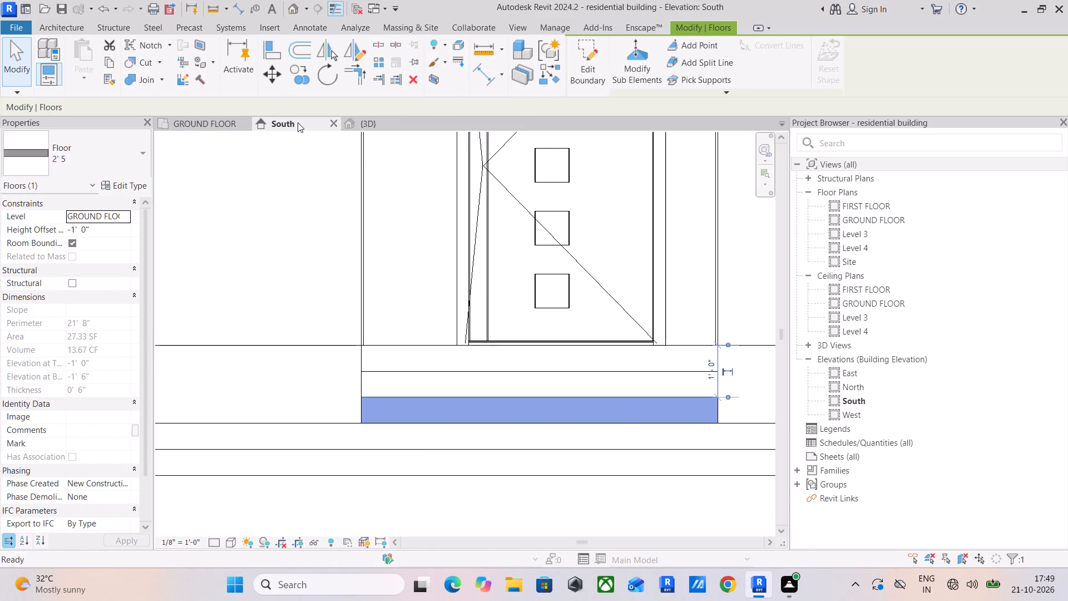
left_click(271, 82)
left_click(357, 402)
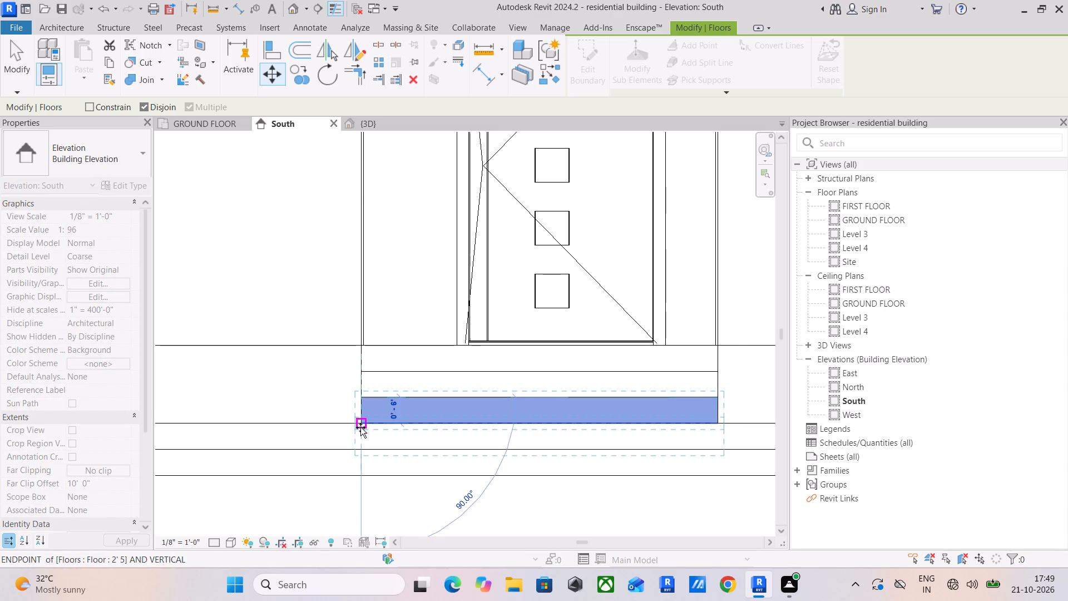
left_click(360, 427)
Move the middle entrance step floor down 0'-6" in the south elevation so it rests on the lowest step.
left_click(436, 394)
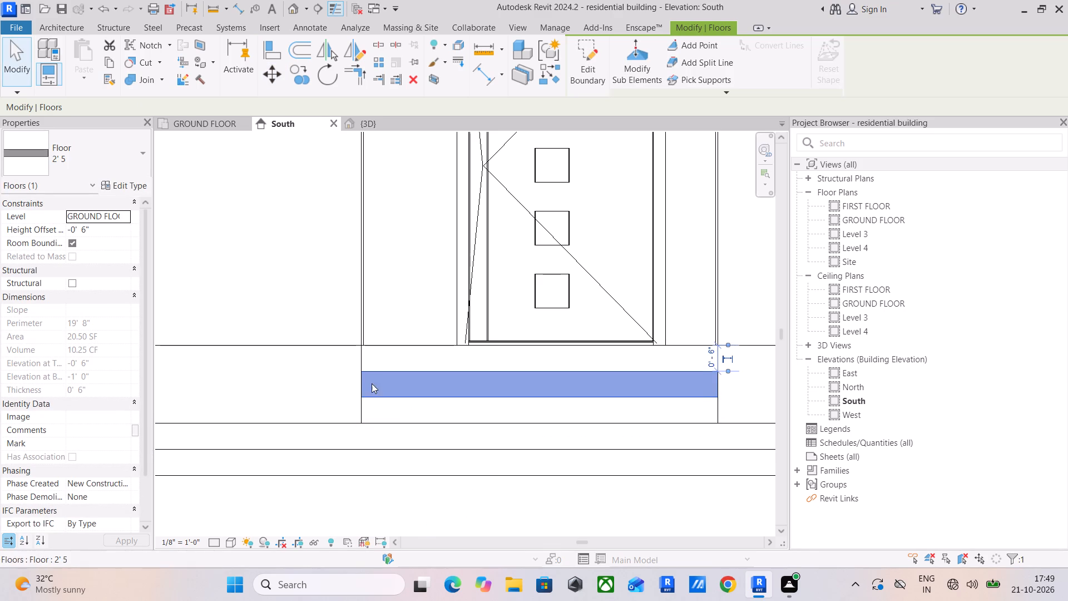
left_click(274, 74)
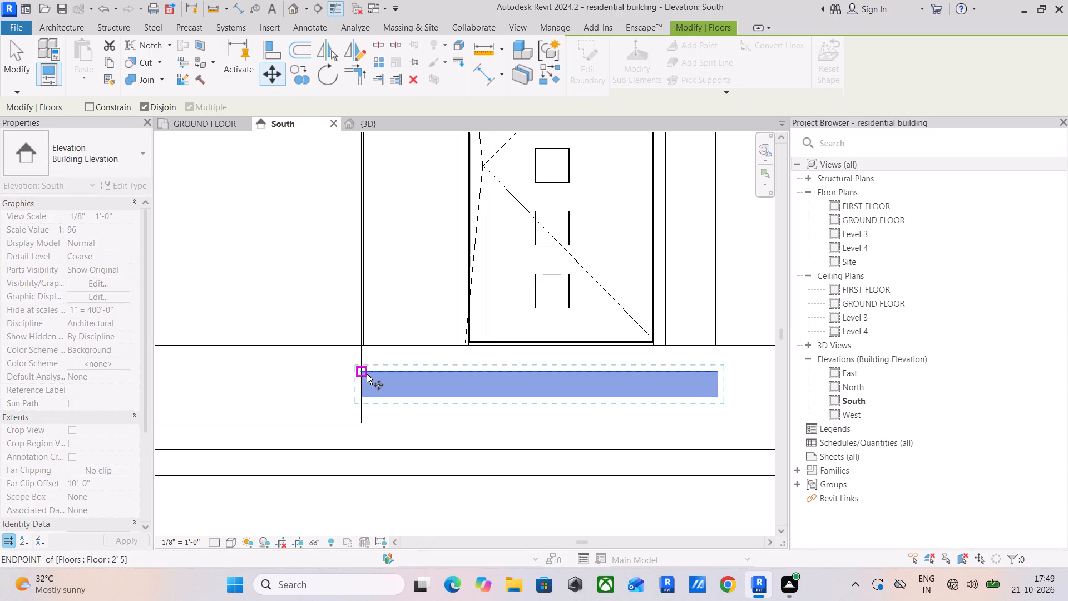
left_click(367, 374)
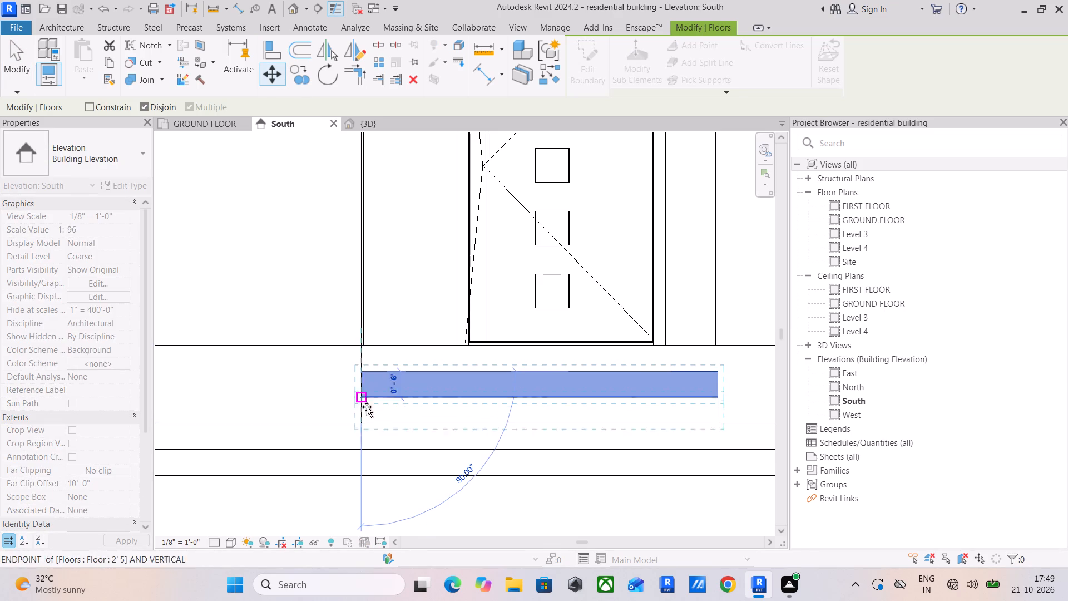
left_click(365, 397)
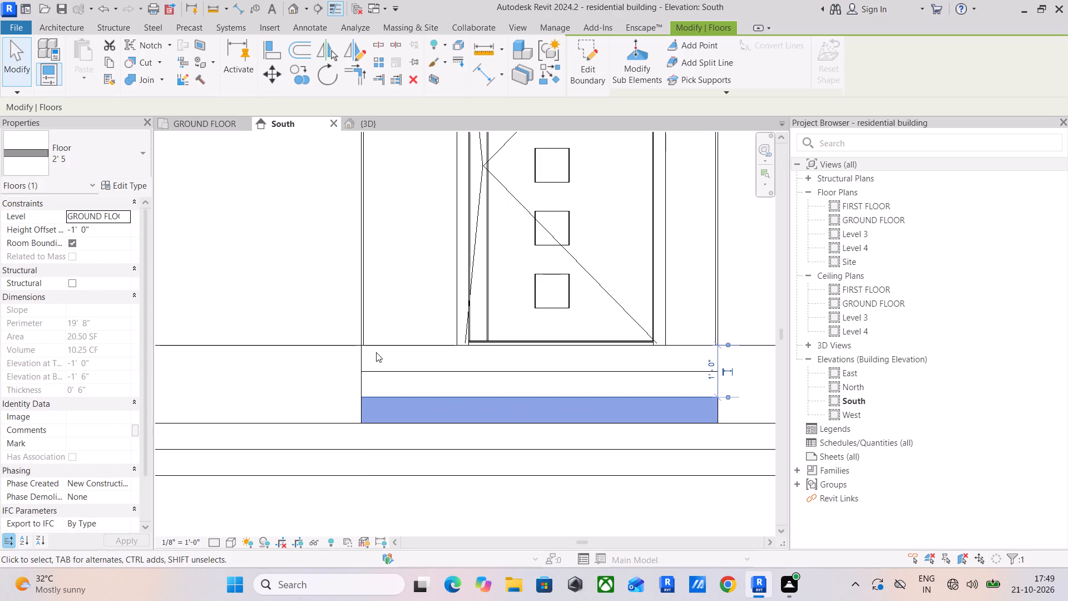
Move the top entrance step floor down 0'-6" in the south elevation so it rests on the middle step.
left_click(377, 347)
left_click(278, 73)
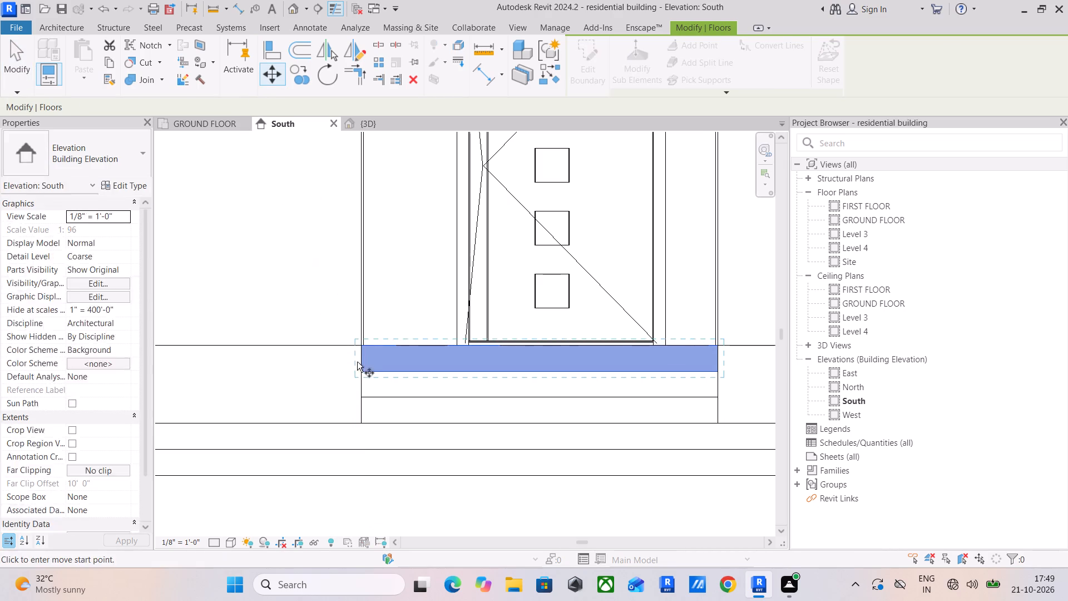
left_click(363, 371)
left_click(363, 397)
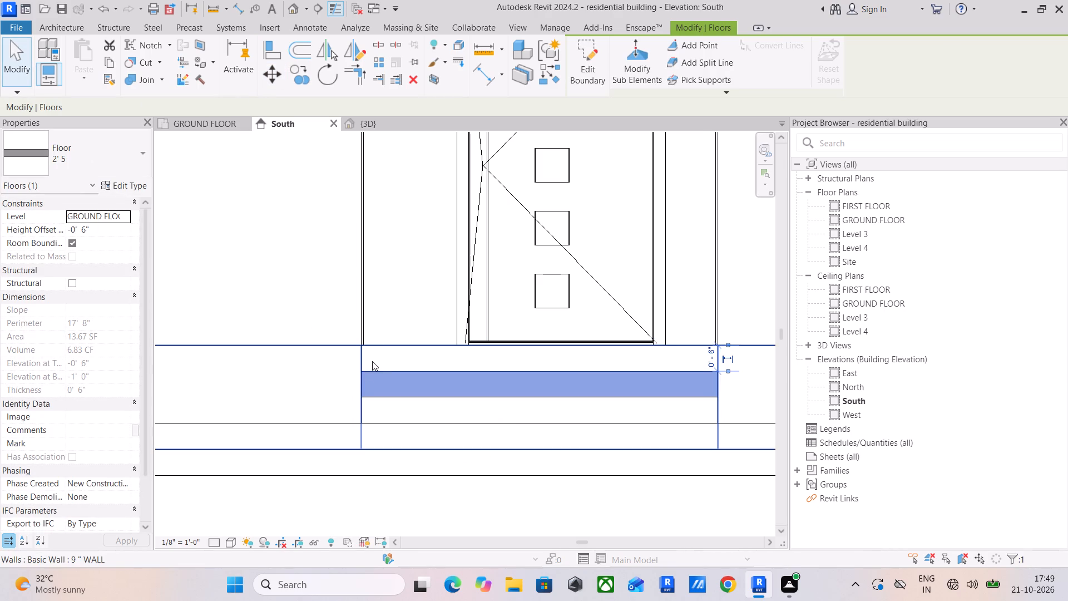
left_click(546, 75)
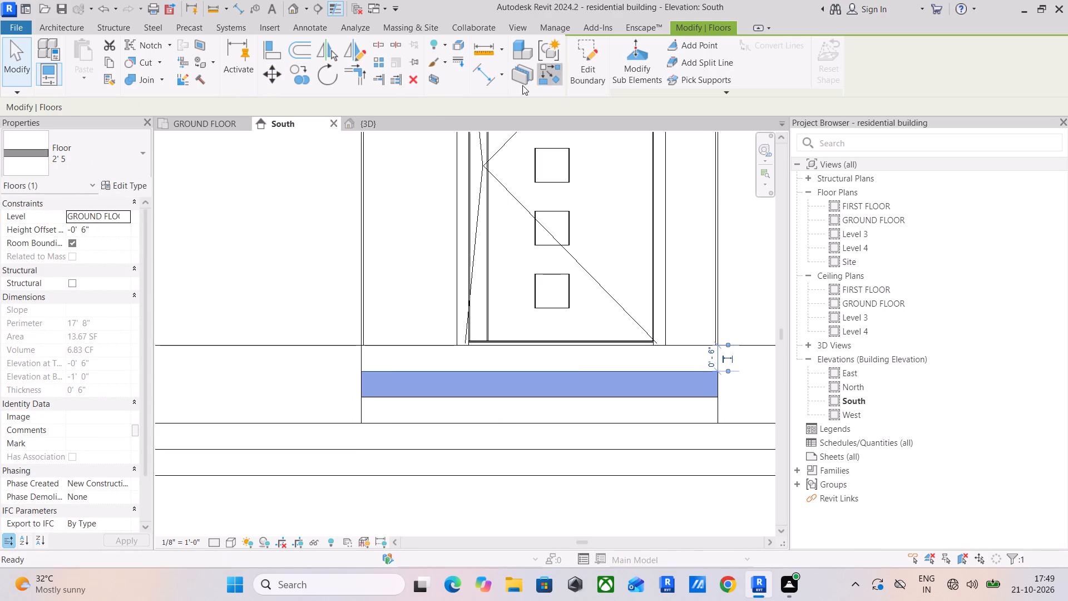
left_click(631, 199)
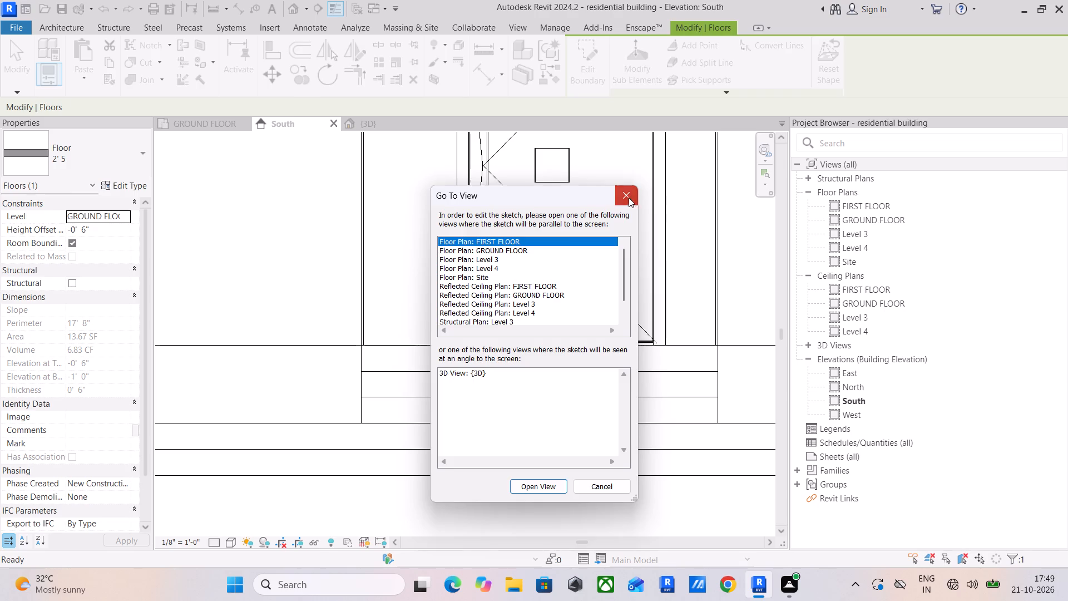
In the ground floor plan, create a matching 2' 5 floor over the innermost tread, about 6'-10" by 1'-0", at zero height offset.
left_click(187, 131)
left_click(194, 123)
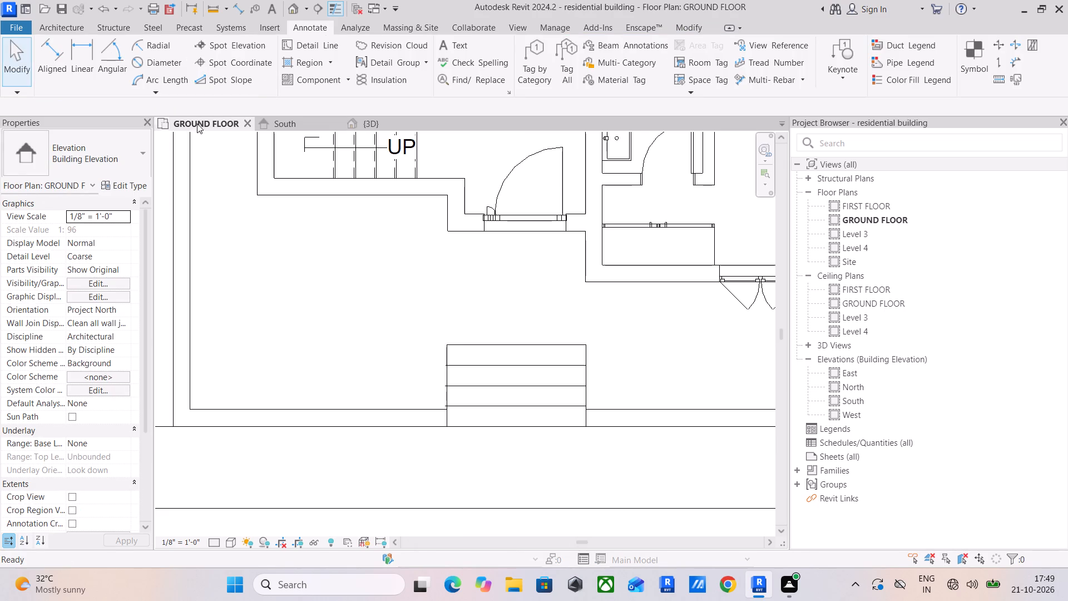
left_click(484, 432)
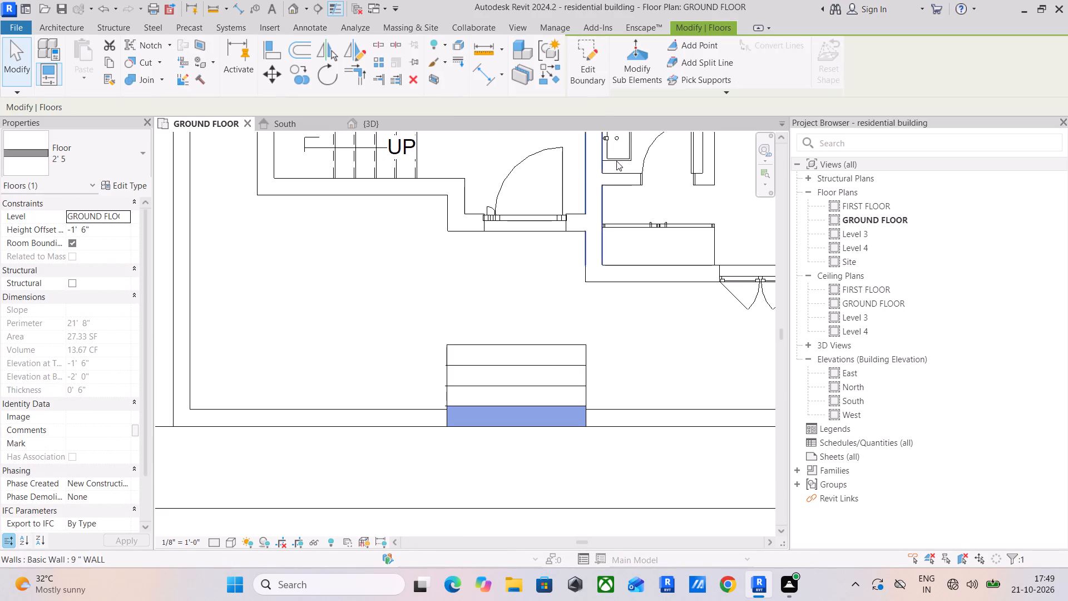
left_click(552, 76)
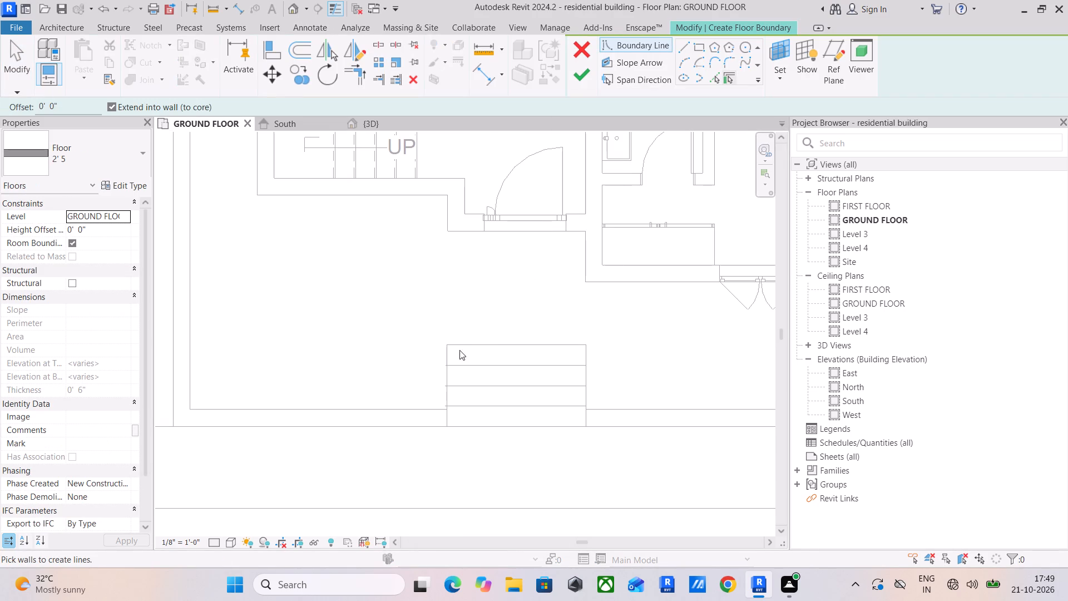
left_click_drag(704, 48, 703, 55)
left_click(699, 42)
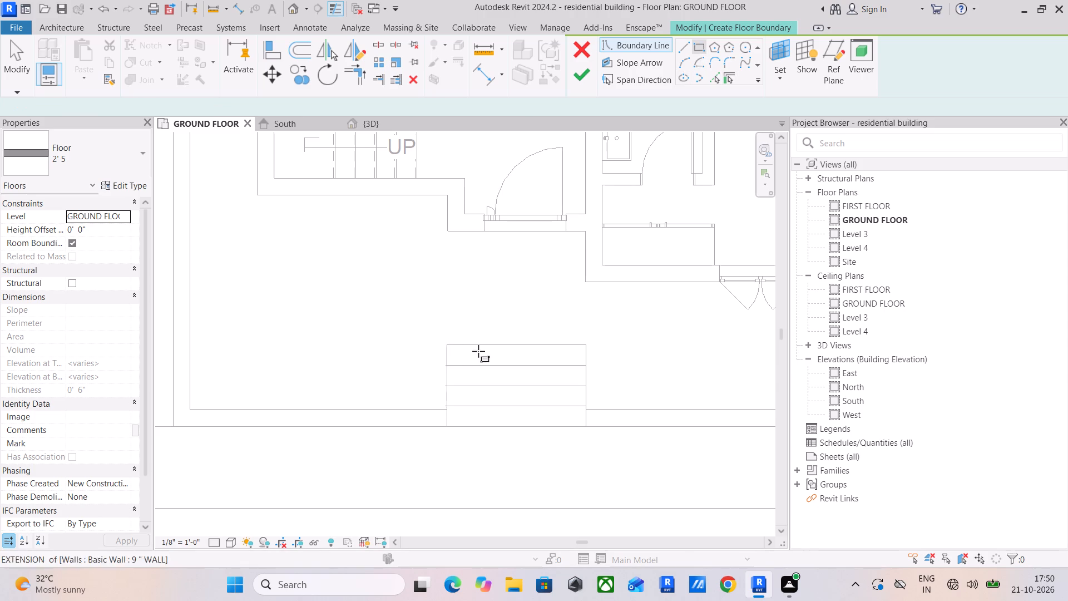
left_click(446, 346)
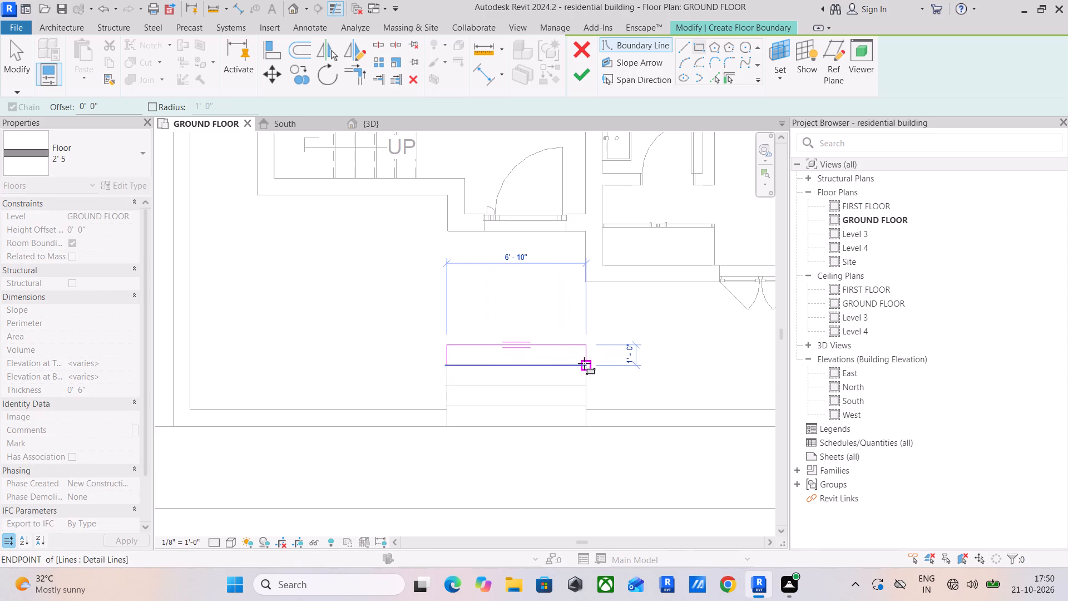
left_click(584, 363)
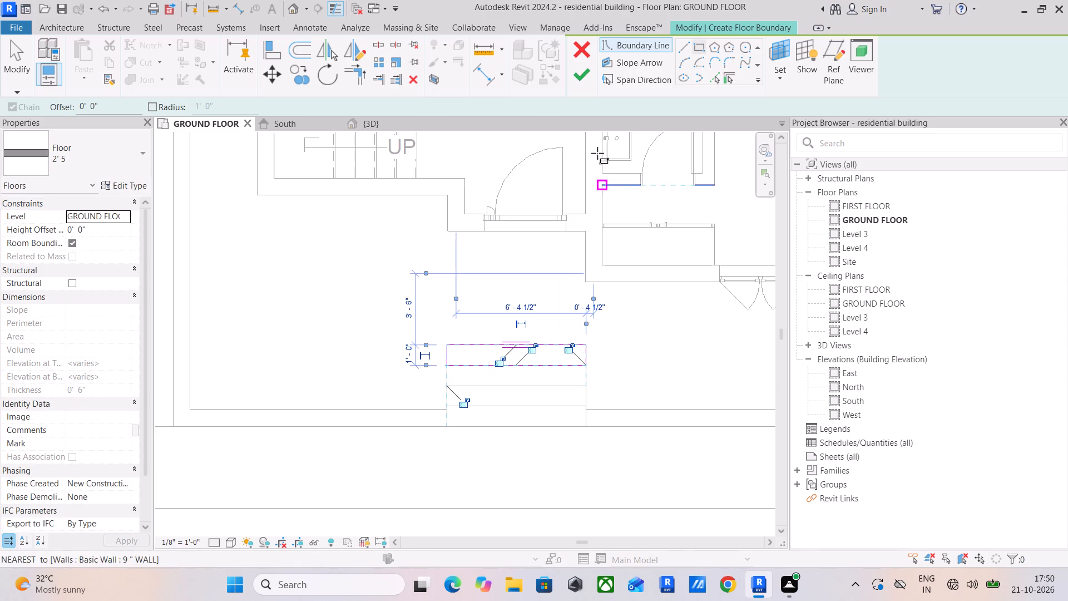
left_click(591, 76)
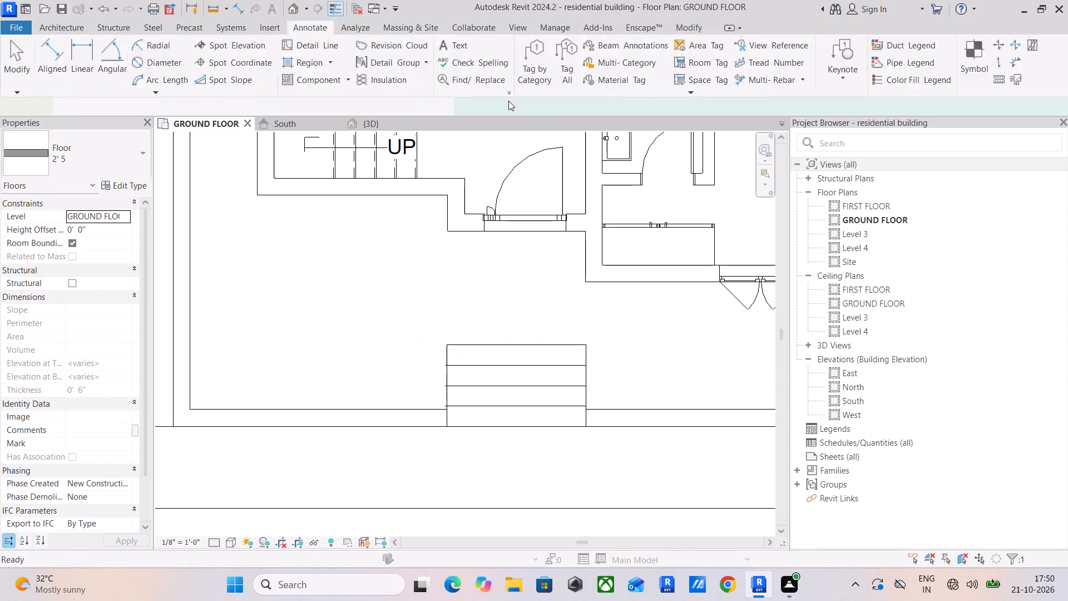
Examine the entrance steps in 3D from the street side and from above, checking the individual step floors.
left_click(378, 128)
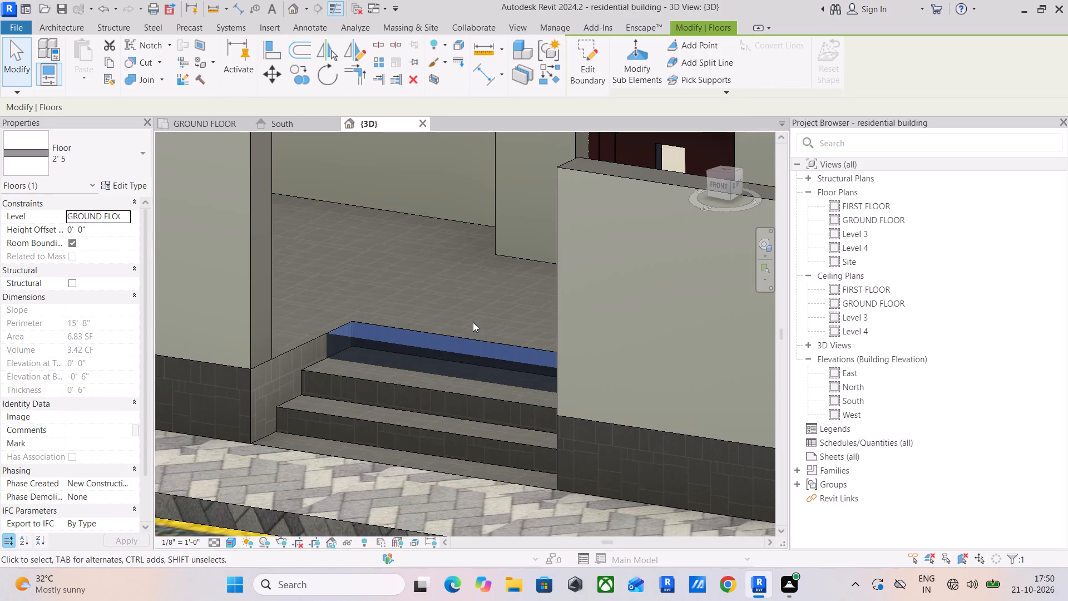
left_click(348, 493)
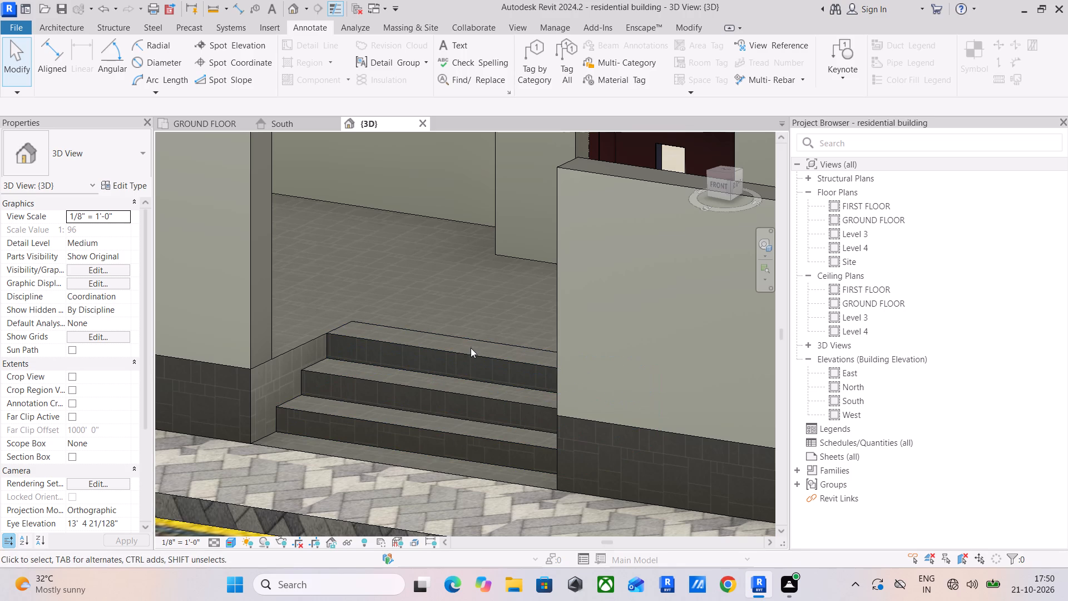
left_click(433, 430)
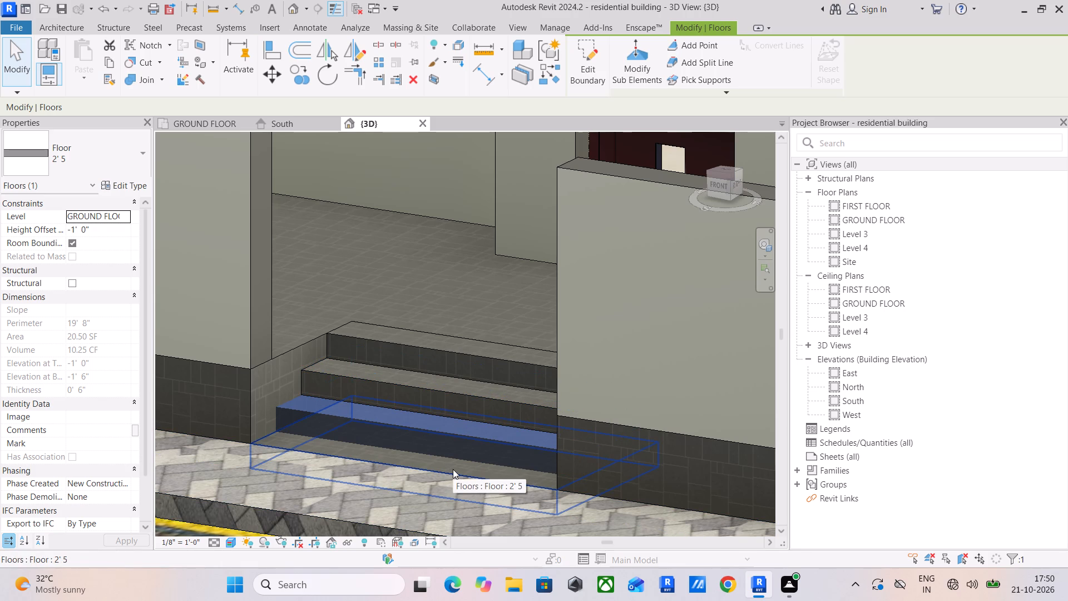
left_click(304, 475)
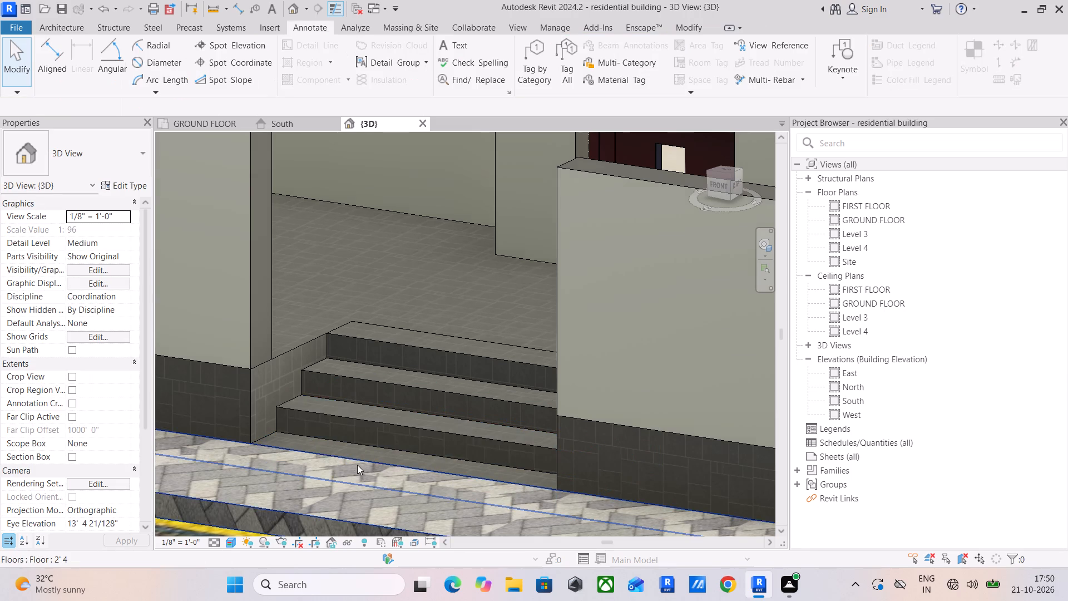
scroll(357, 465, "down", 1)
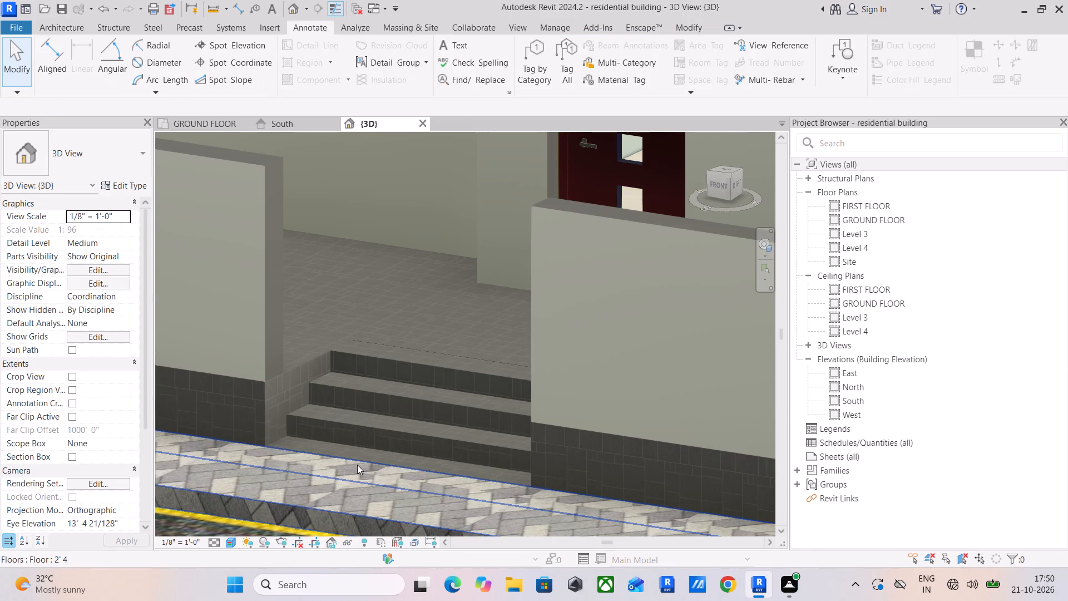
middle_click_drag(357, 465, 434, 506, "shift")
scroll(368, 461, "down", 3)
middle_click_drag(366, 459, 709, 489)
scroll(537, 444, "down", 2)
middle_click_drag(535, 449, 633, 538, "shift")
middle_click_drag(520, 486, 654, 271)
scroll(508, 310, "up", 4)
middle_click_drag(459, 339, 522, 339)
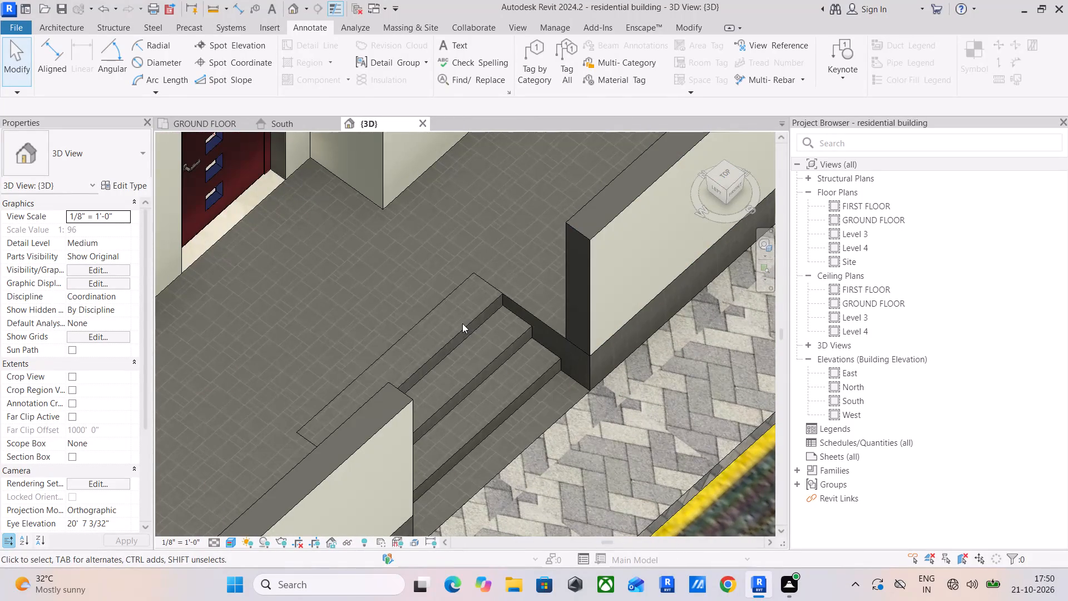
left_click(462, 323)
left_click(490, 359)
left_click(518, 400)
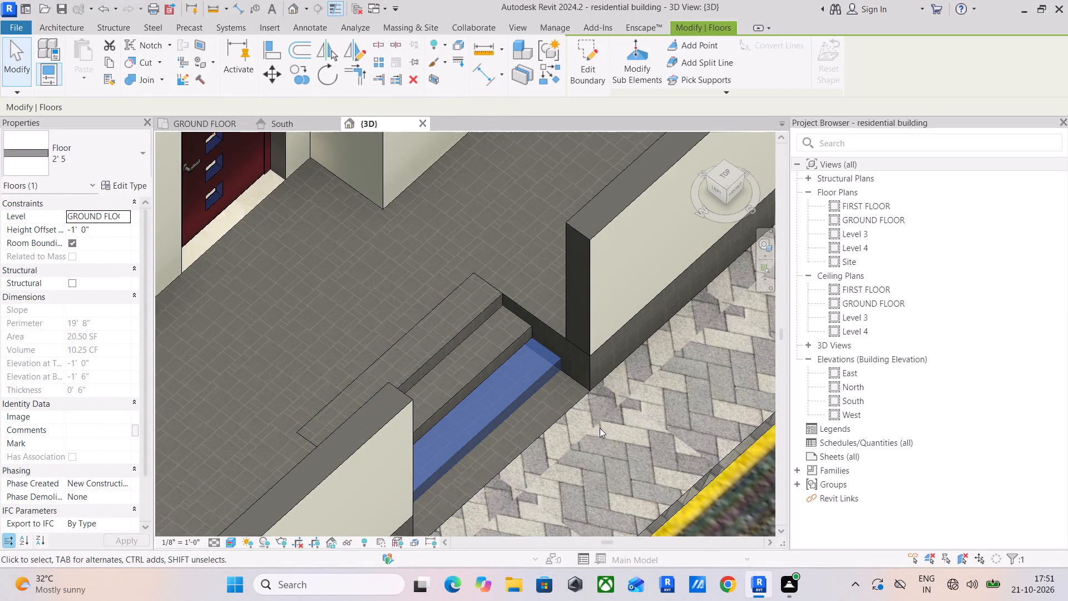
key("Escape")
key("Escape")
key("Escape")
key("Escape")
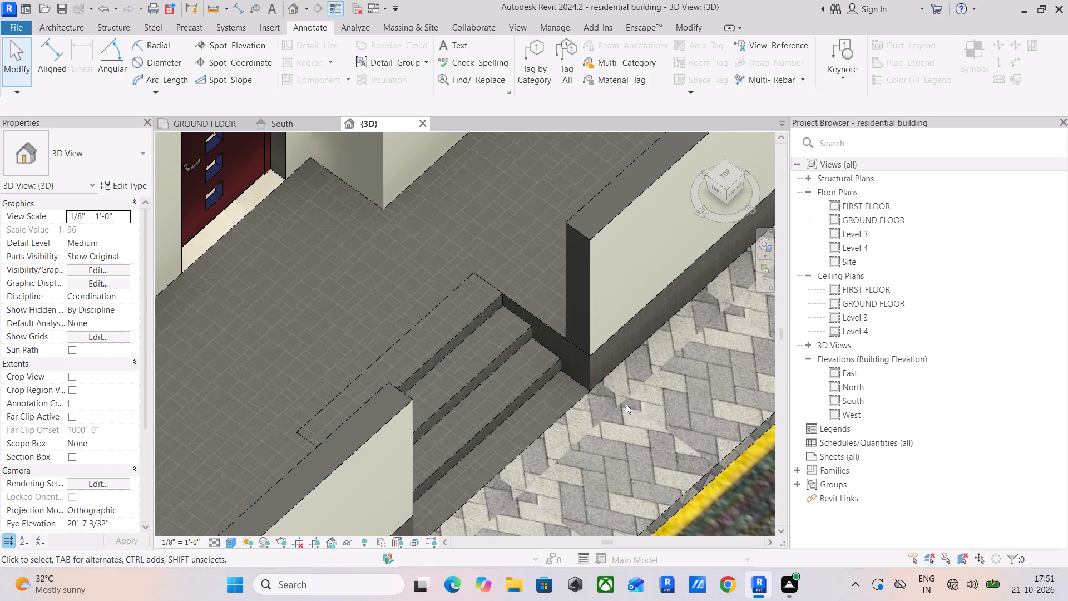
middle_click_drag(571, 371, 630, 327)
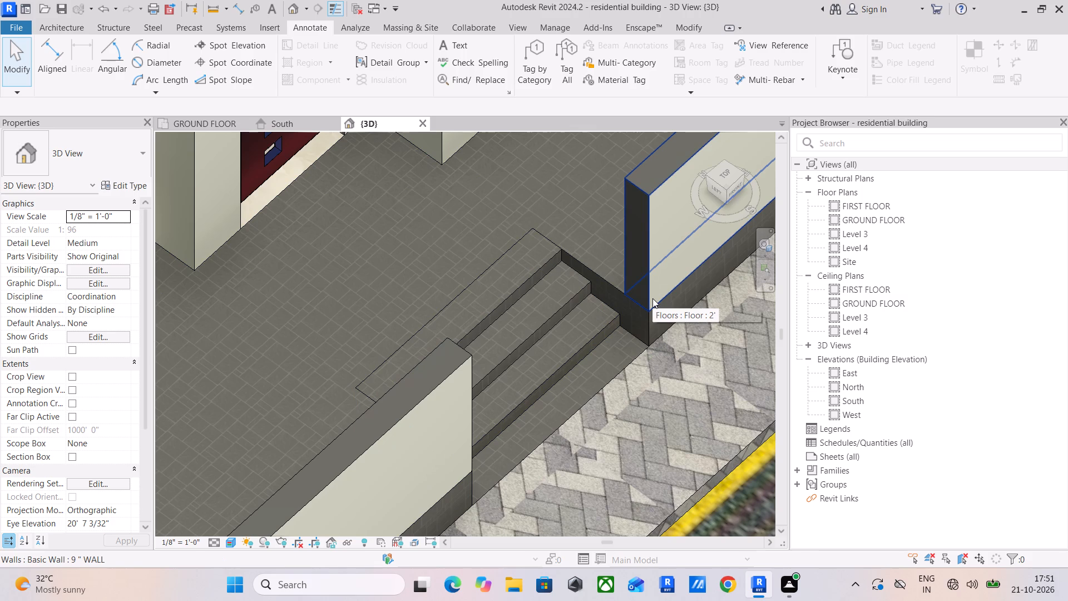
middle_click_drag(650, 302, 675, 286)
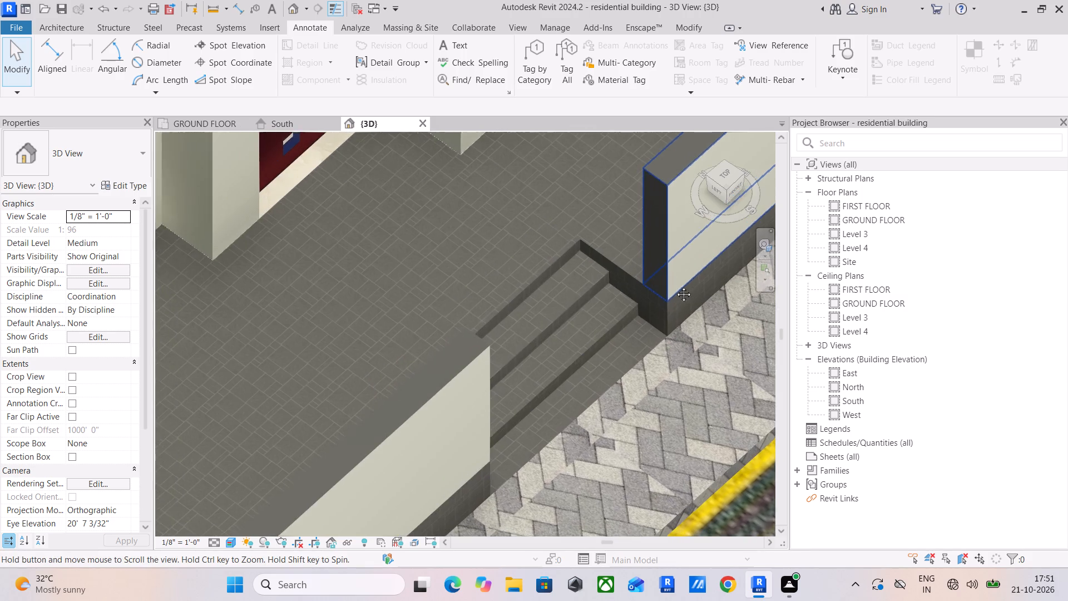
middle_click_drag(675, 286, 684, 282)
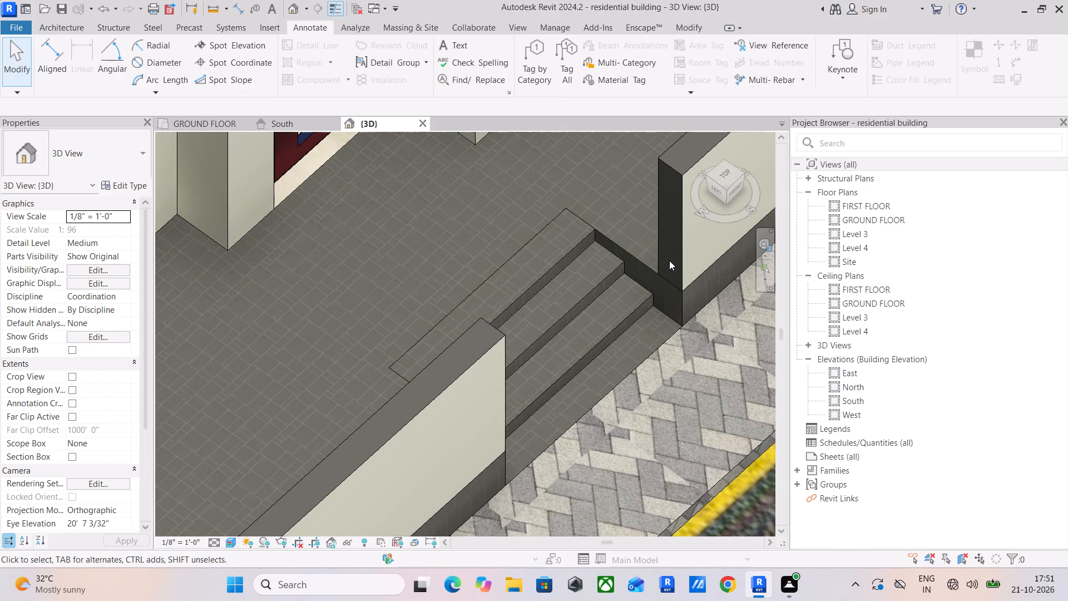
In the ground floor plan, draw a matching 9" boundary wall, 6'-10" long and 7'-0" high, across the entrance opening.
left_click(676, 248)
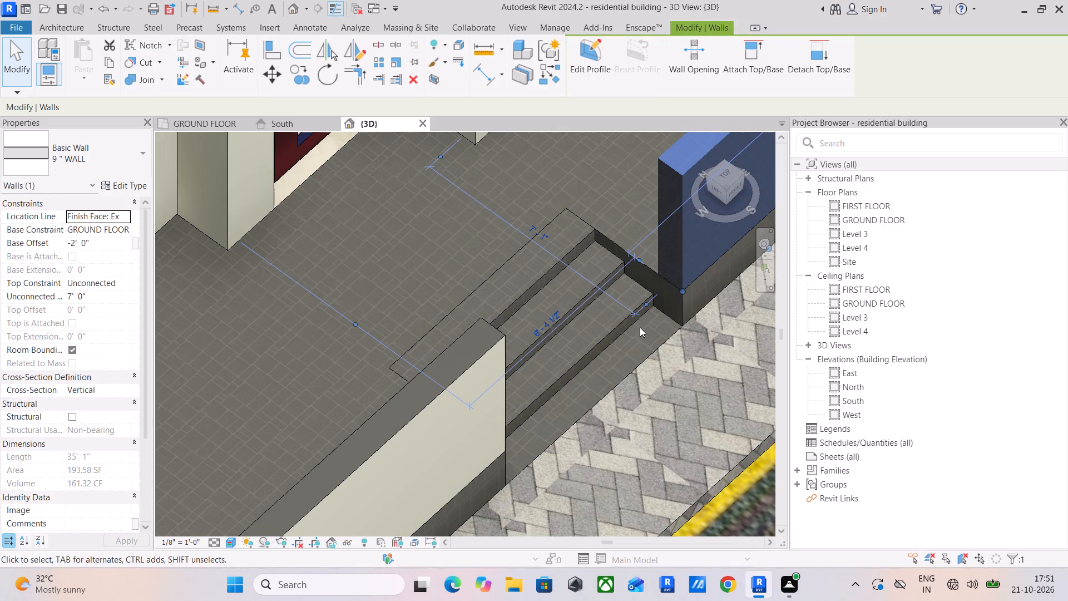
middle_click_drag(639, 328, 566, 282, "shift")
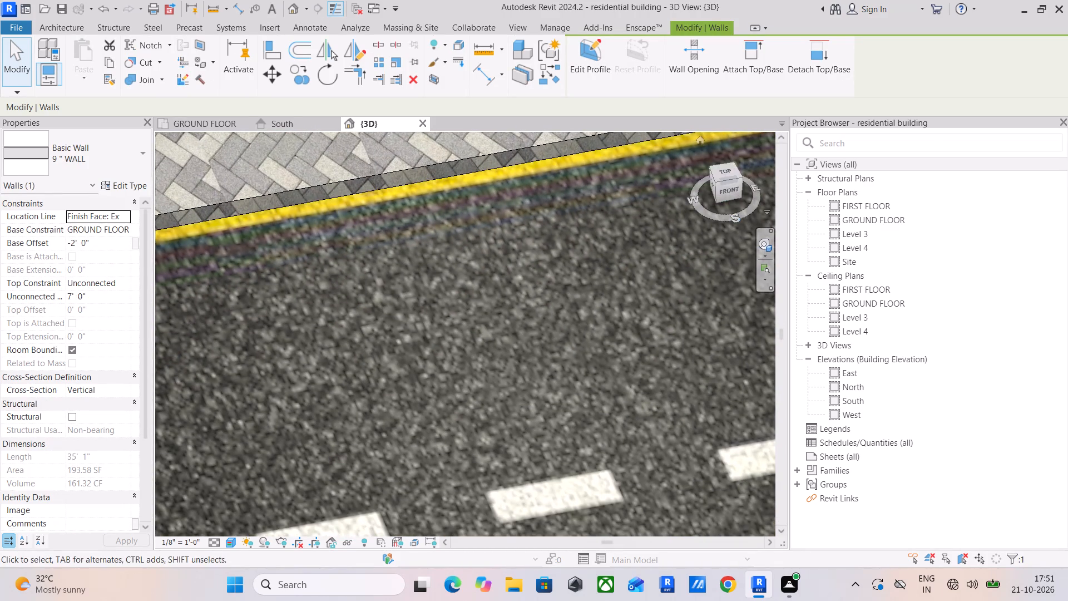
left_click(216, 124)
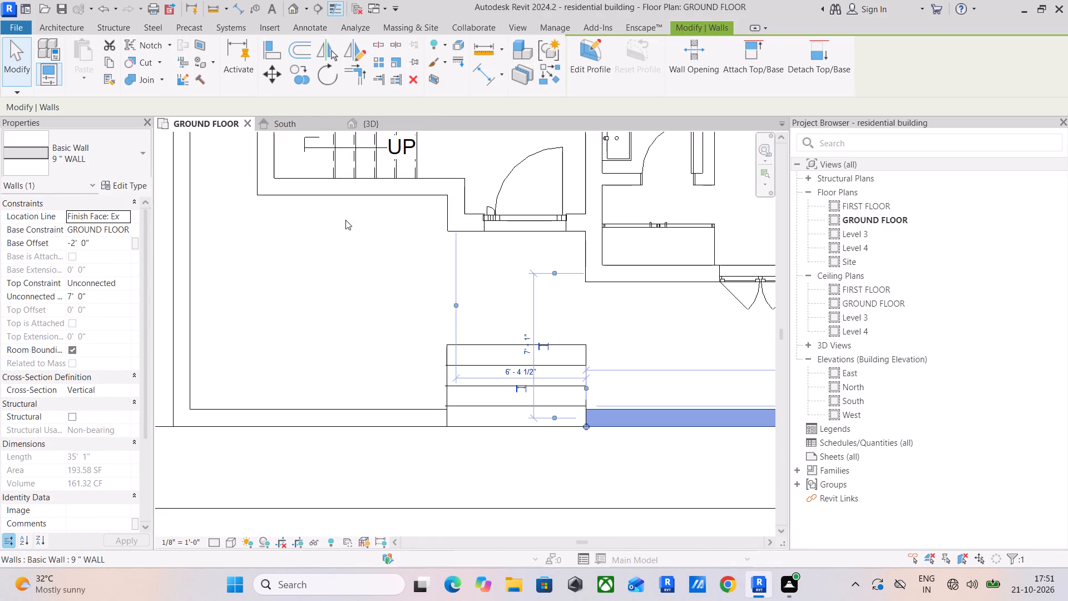
scroll(375, 233, "down", 2)
middle_click_drag(394, 247, 395, 304)
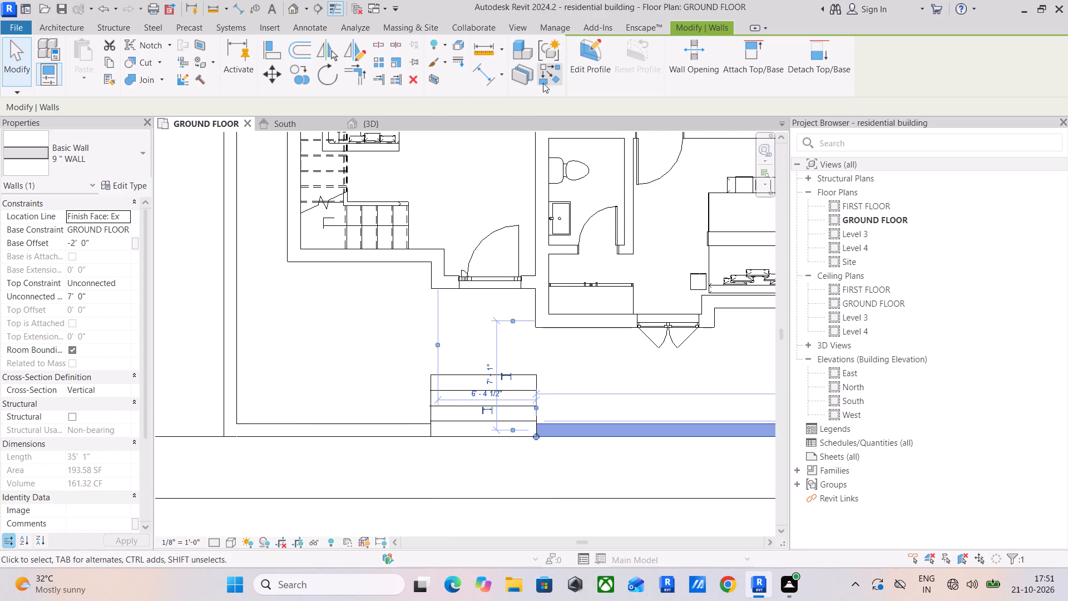
left_click(546, 76)
scroll(425, 428, "up", 8)
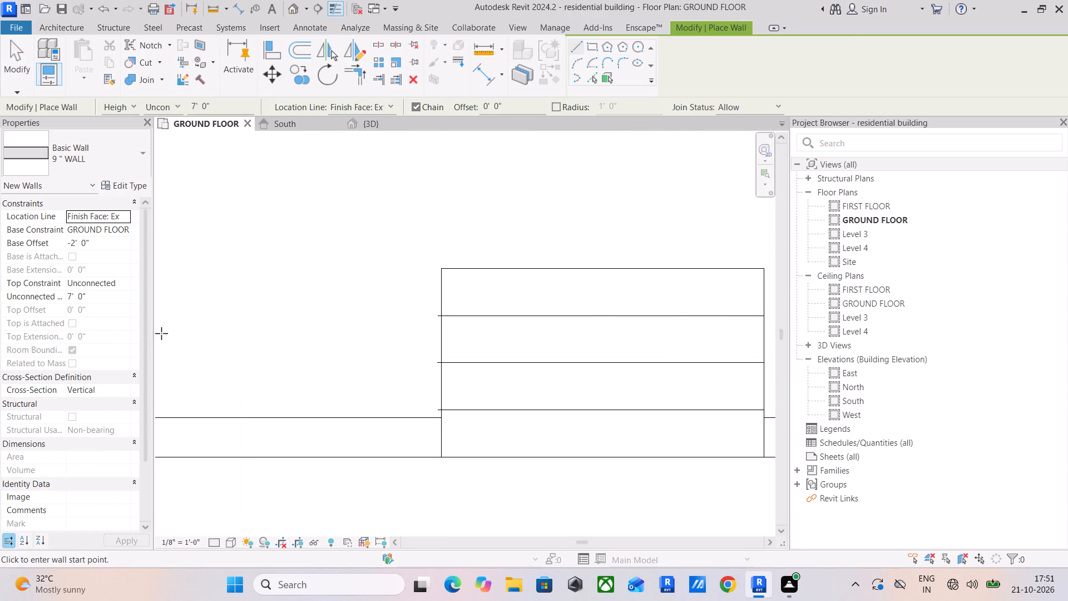
left_click(444, 414)
middle_click_drag(736, 416, 576, 416)
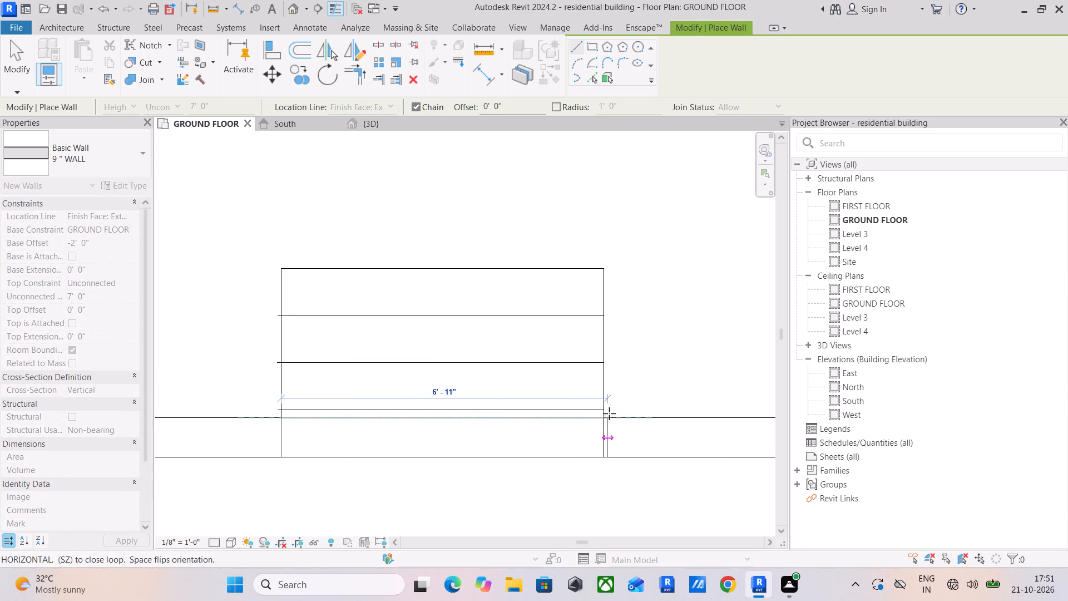
left_click(602, 417)
key("Escape")
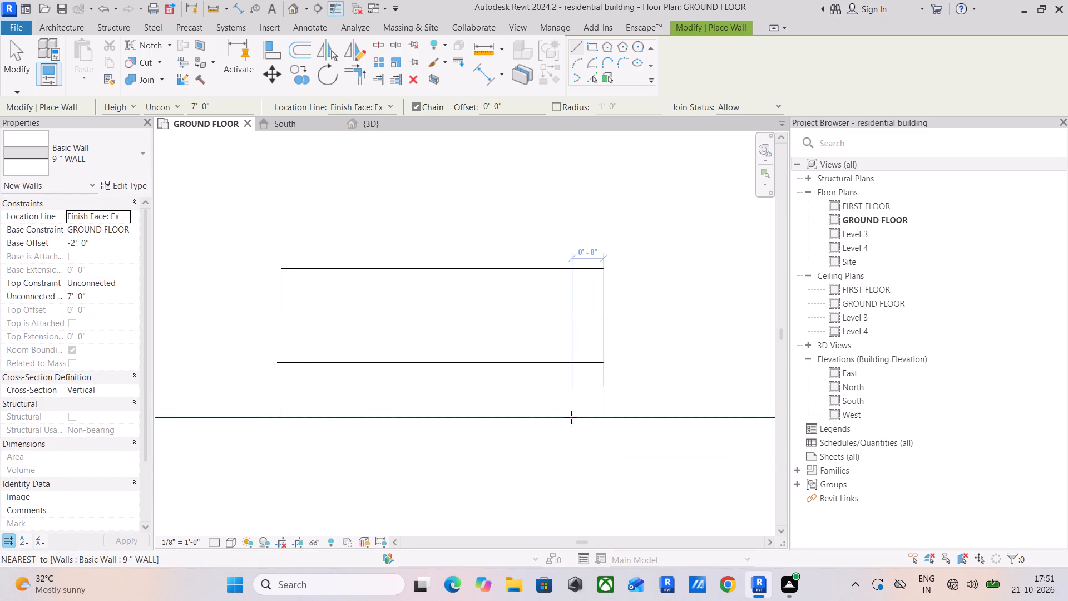
key("Escape")
key("Escape")
Check the closed opening in 3D, split the front boundary wall at the steps' west edge, and try splitting it at the east edge.
middle_click_drag(517, 427, 539, 420)
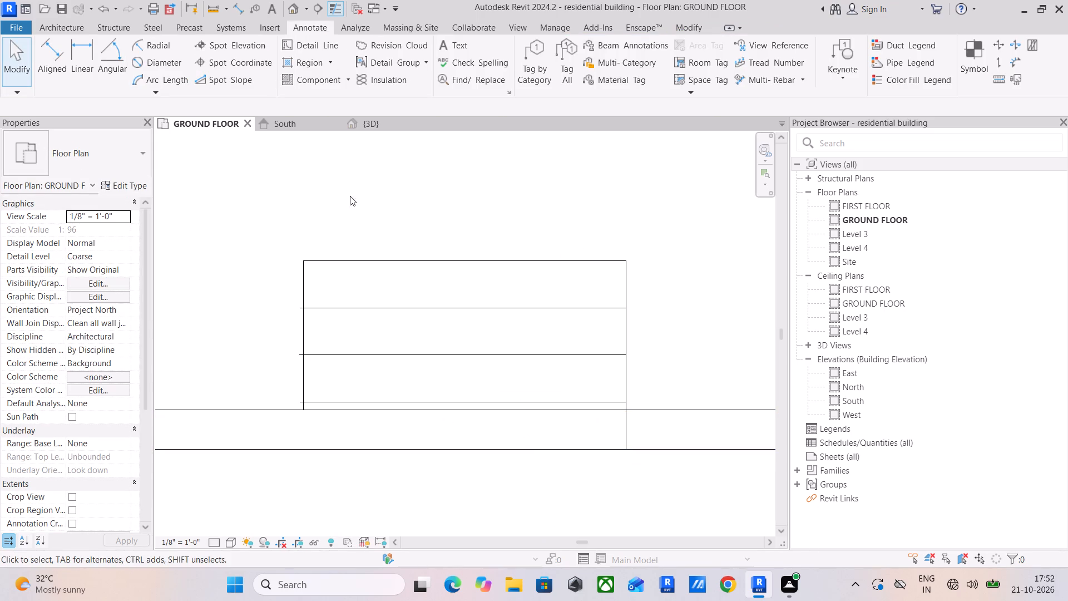
left_click(373, 122)
scroll(473, 321, "down", 7)
middle_click_drag(473, 313, 476, 354)
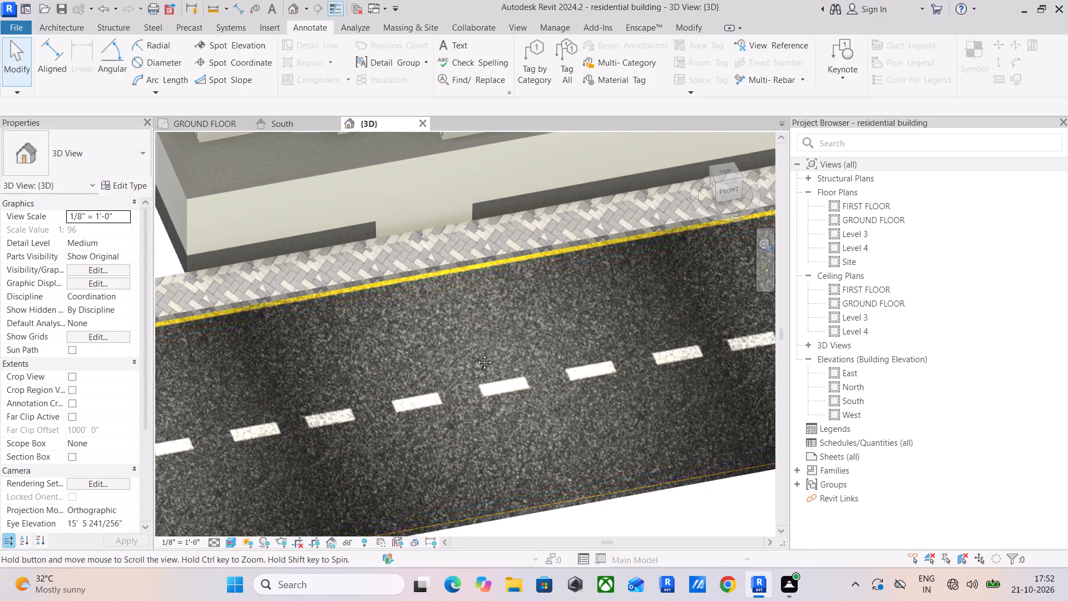
middle_click_drag(476, 354, 488, 406)
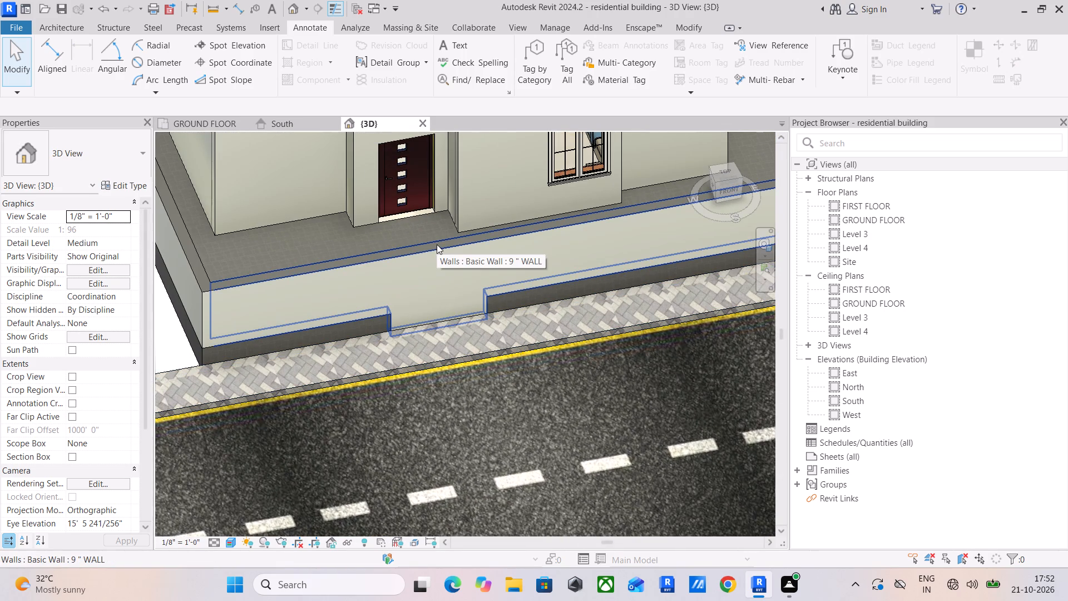
left_click(194, 120)
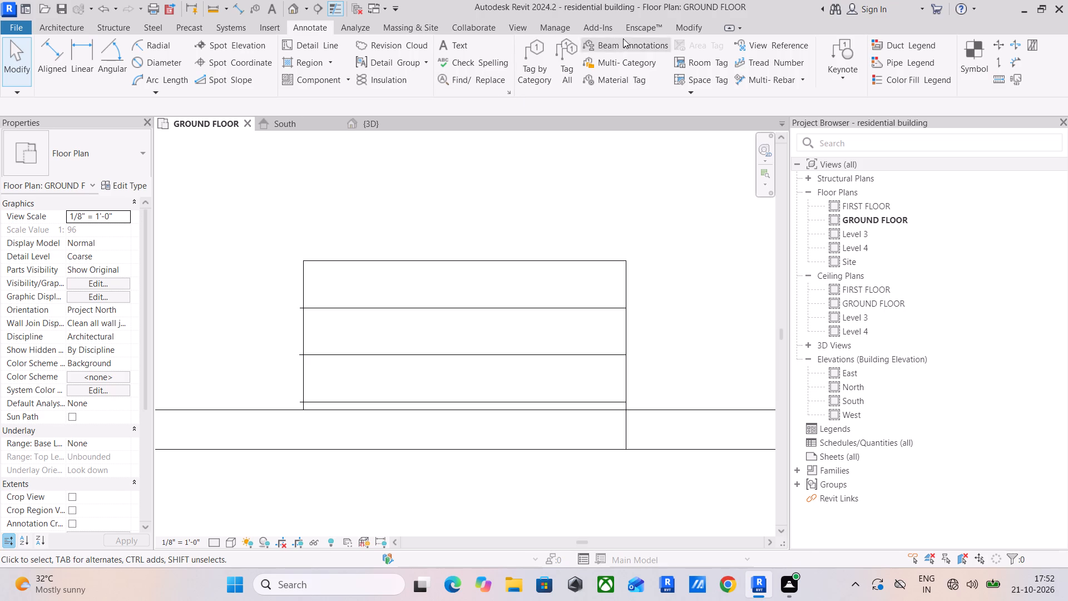
left_click(682, 23)
left_click(383, 47)
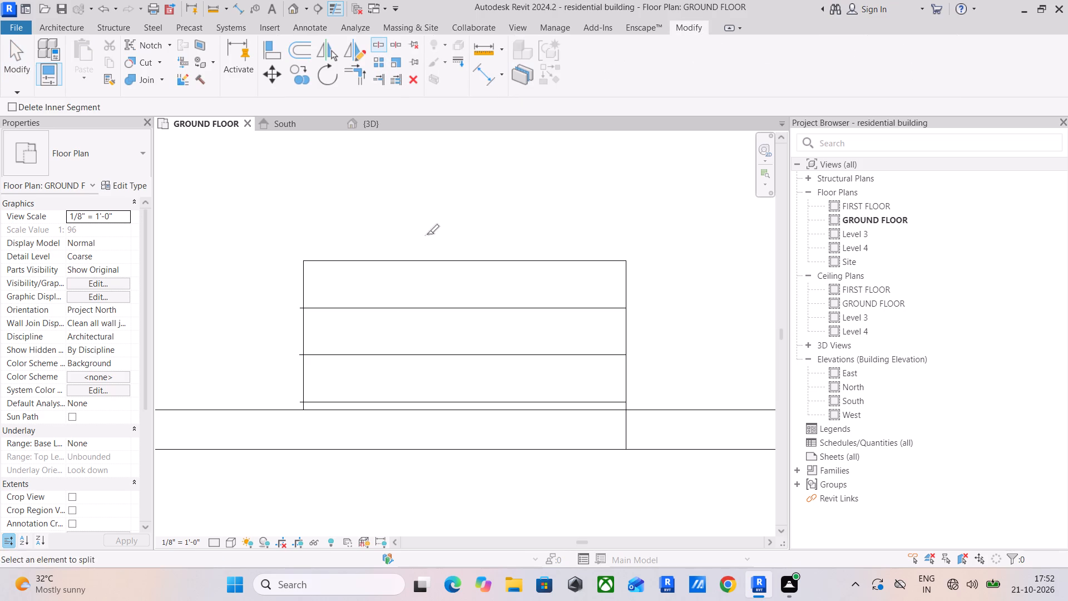
left_click(304, 435)
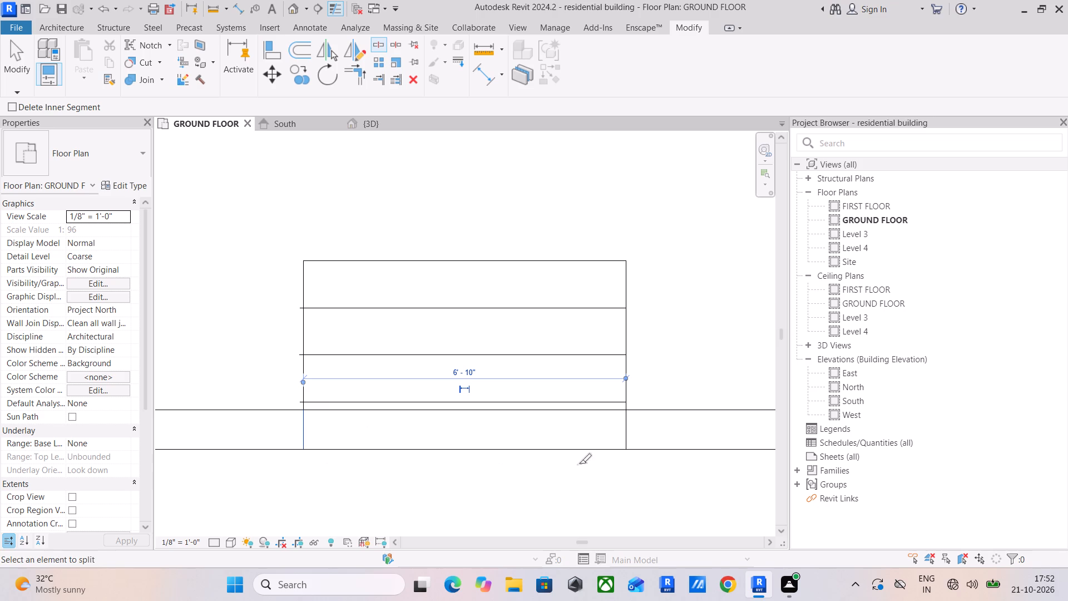
left_click(628, 432)
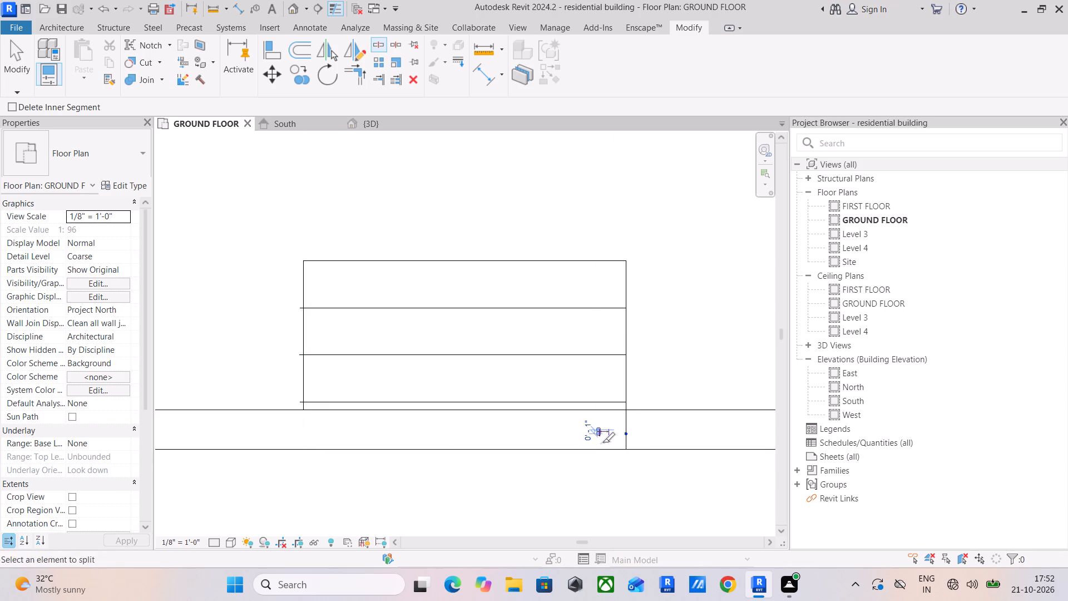
key("Escape")
key("Escape")
key("Escape")
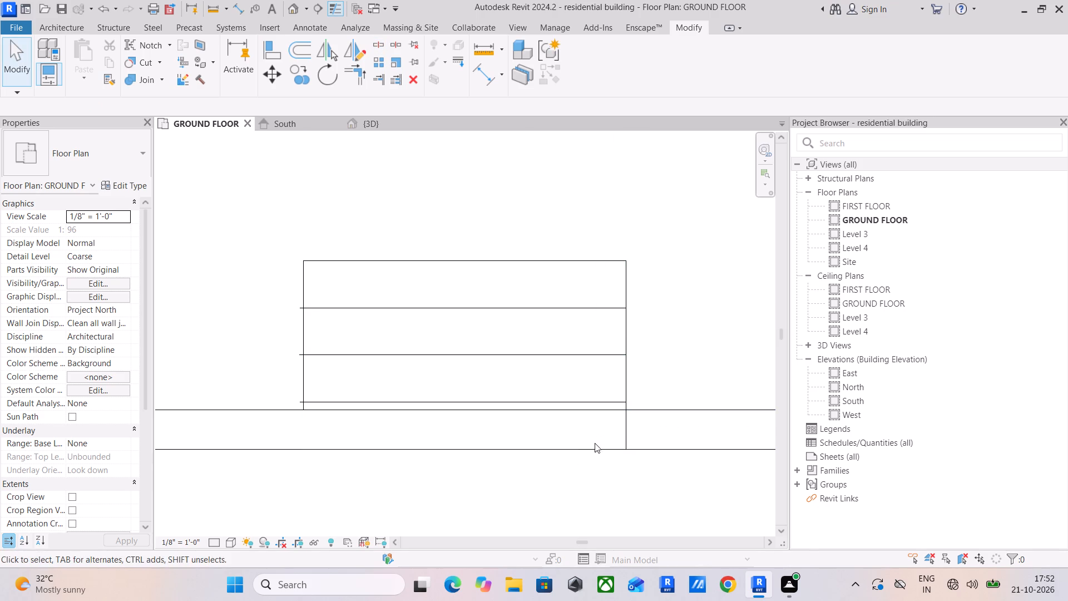
Split the front boundary wall in line with the east edge of the entrance steps.
left_click(577, 449)
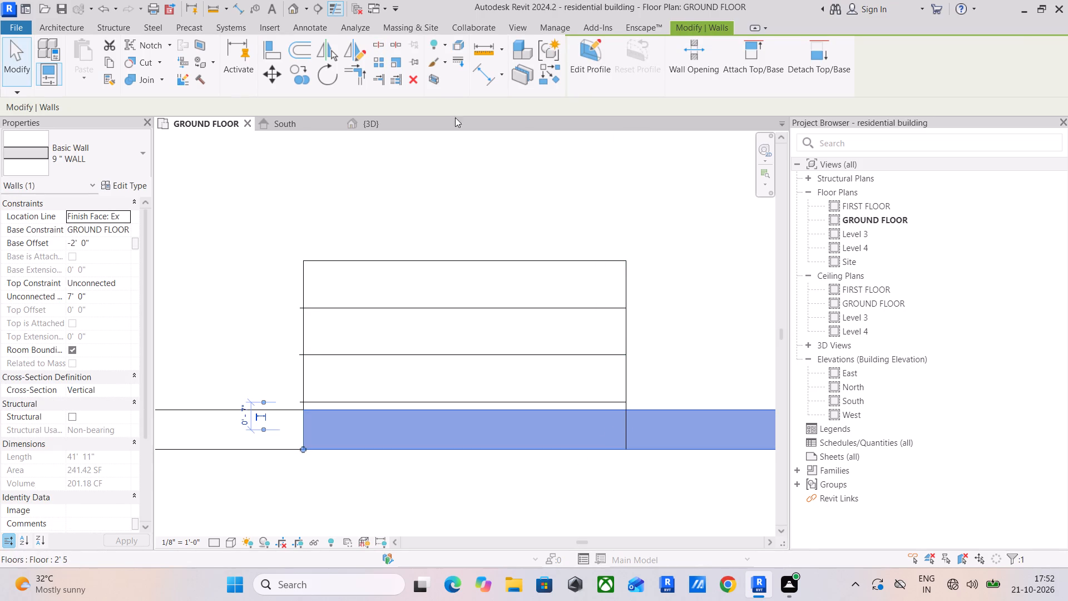
left_click_drag(375, 43, 375, 48)
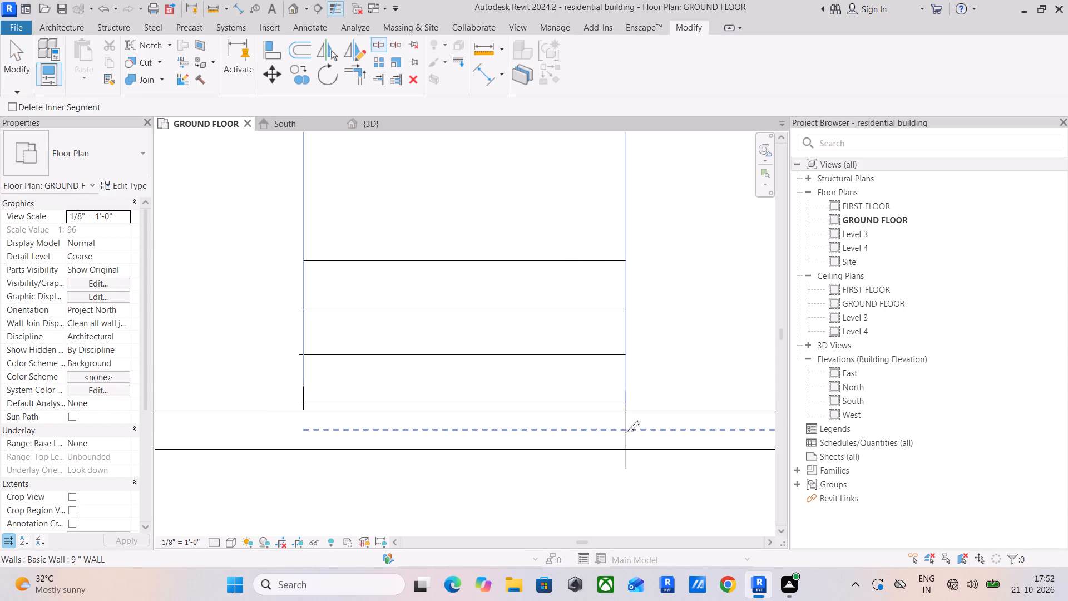
left_click(627, 431)
key("Escape")
key("Escape")
Check the separate wall segment in front of the entrance steps and start placing a door in it.
left_click(550, 443)
left_click(545, 454)
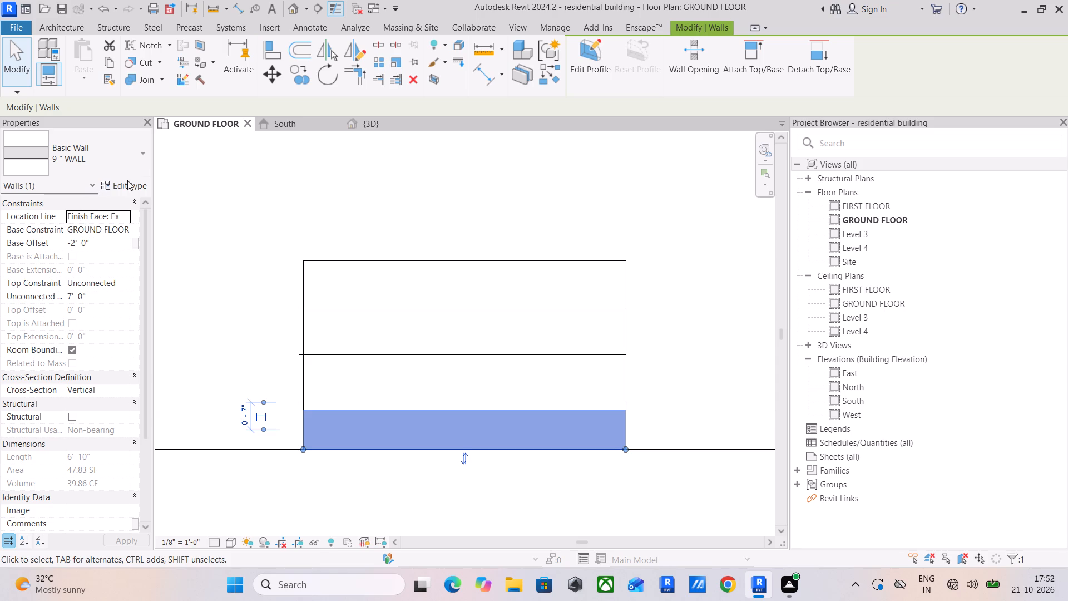
left_click(51, 25)
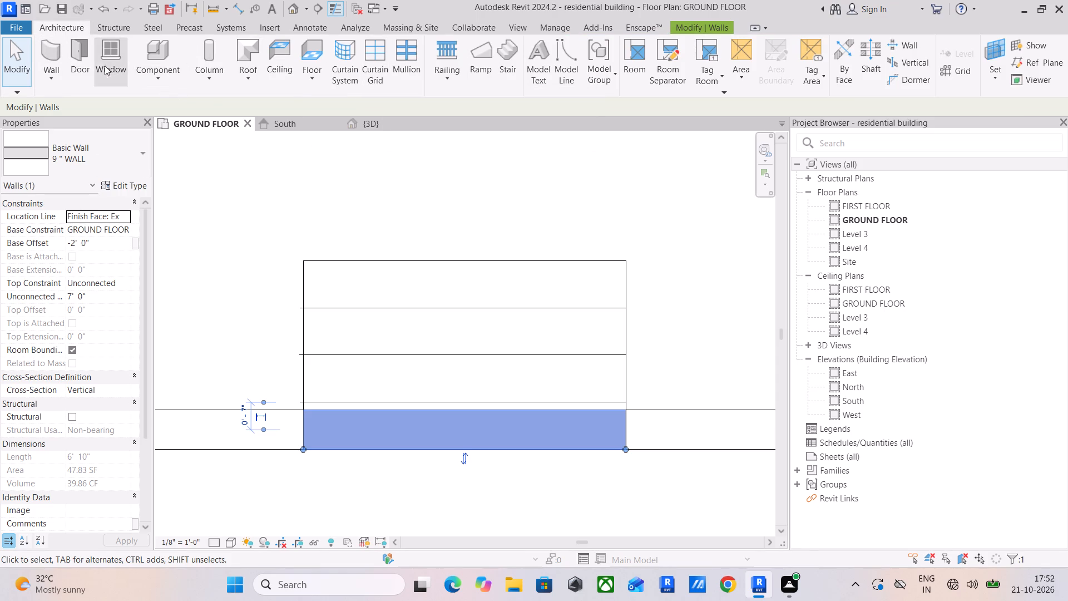
left_click(86, 60)
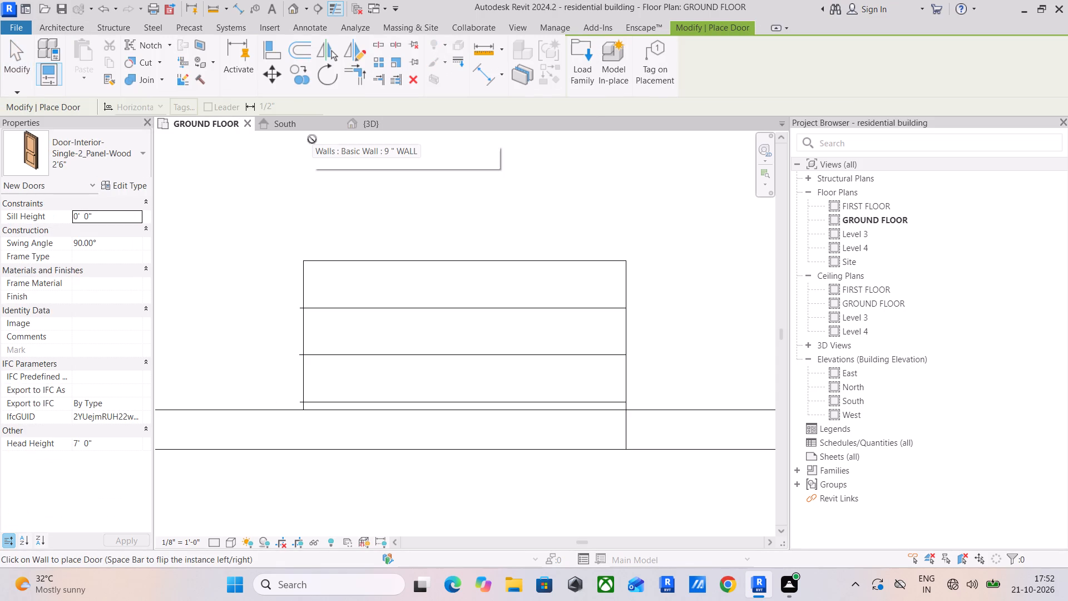
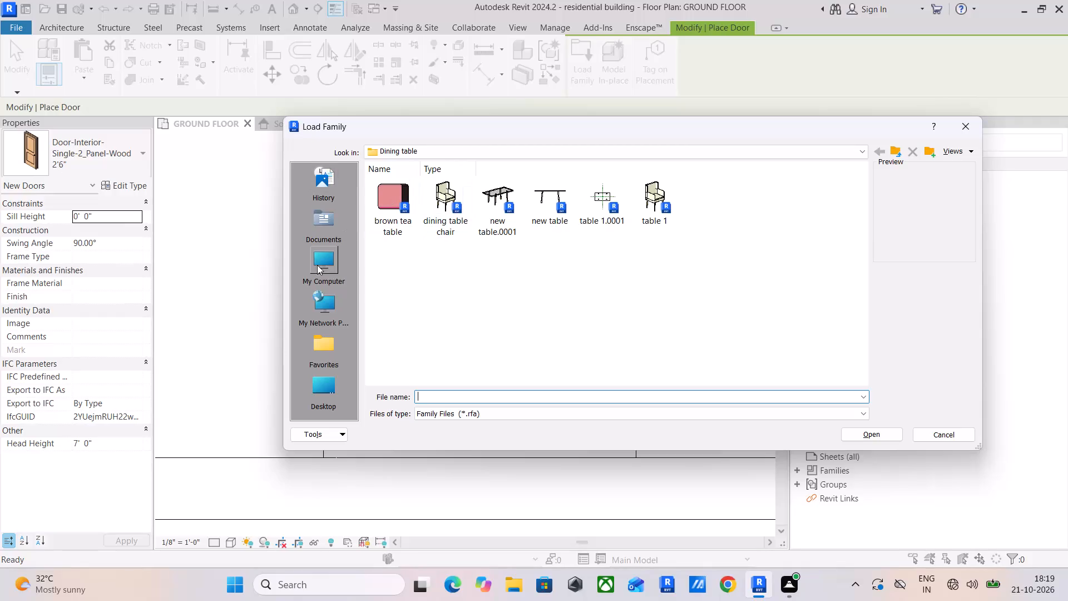
Look through the Residential doors in the English-Imperial US library and the door folder on drive D for a suitable entrance door.
double_click(319, 307)
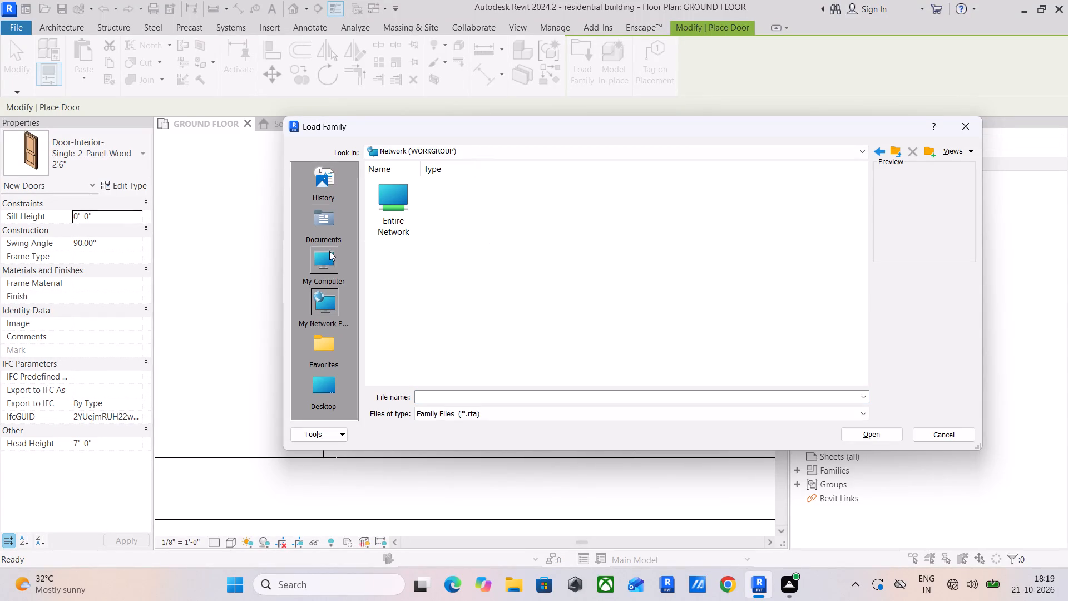
double_click(317, 258)
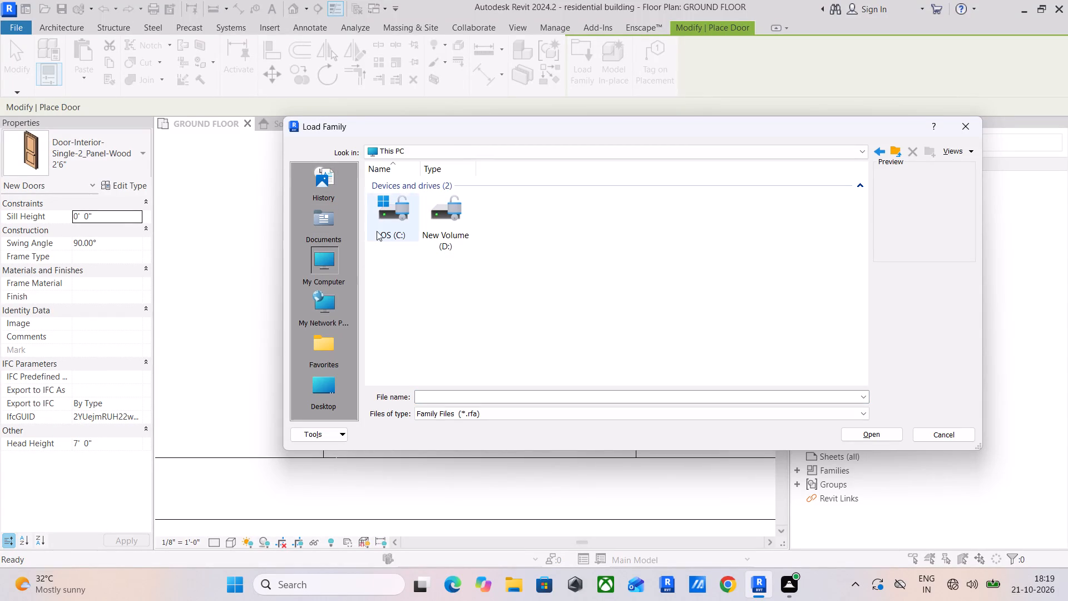
double_click(375, 231)
double_click(385, 216)
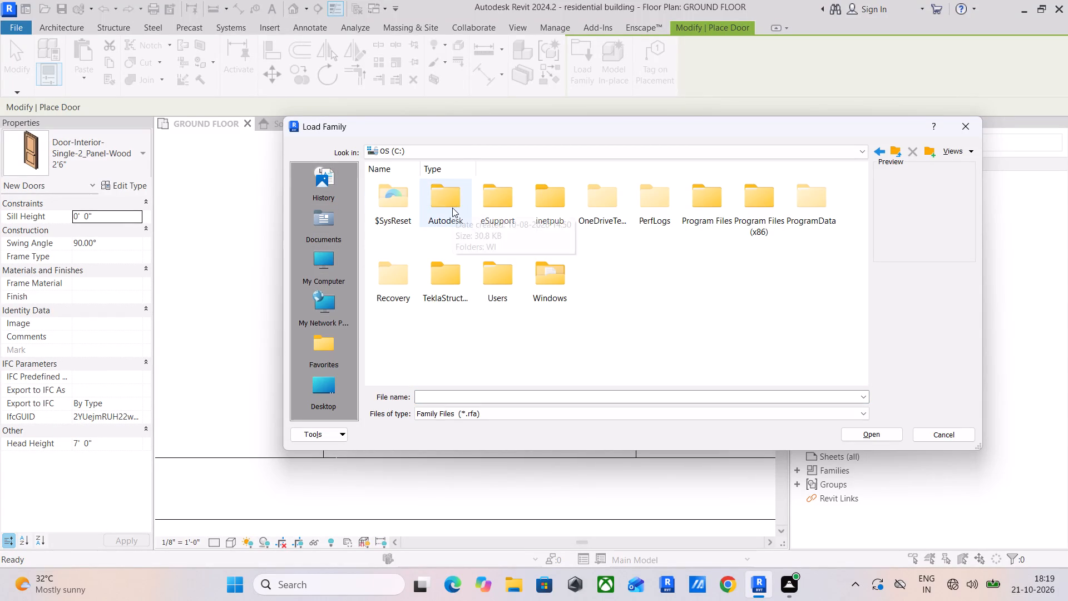
double_click(806, 208)
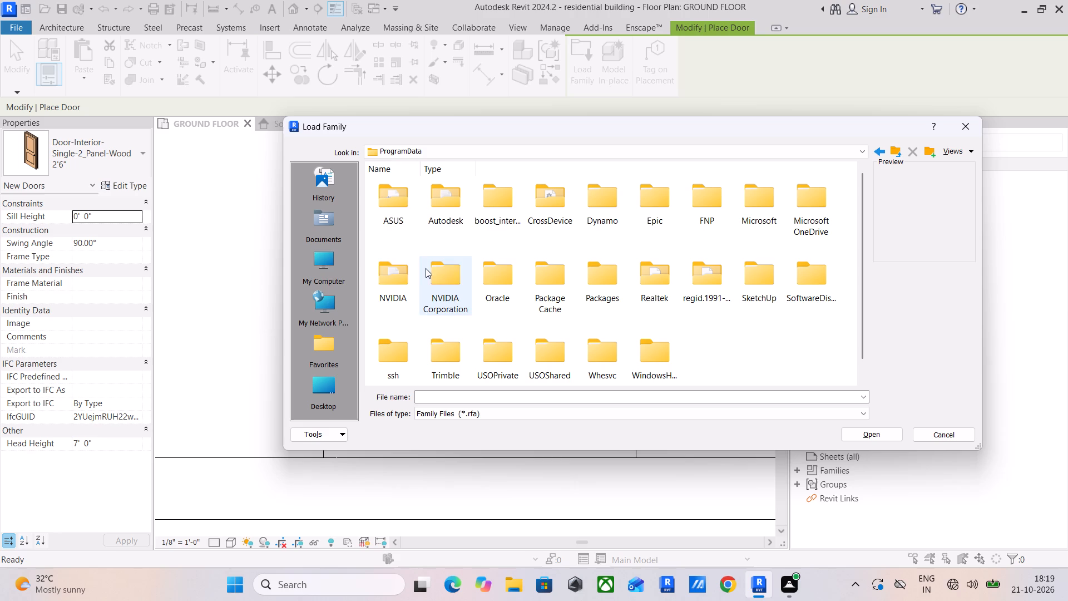
double_click(444, 208)
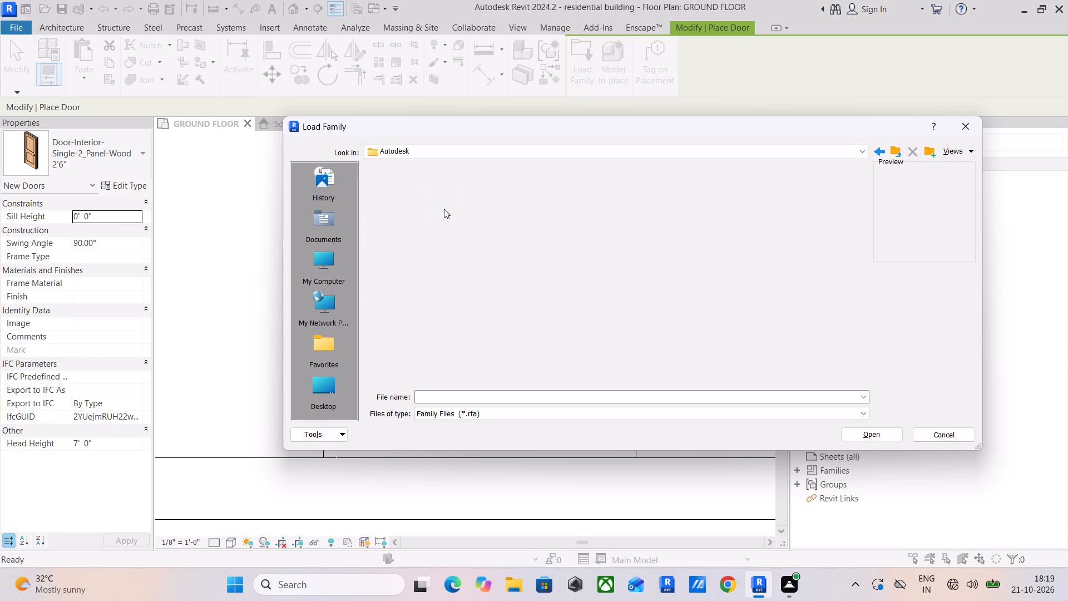
double_click(407, 333)
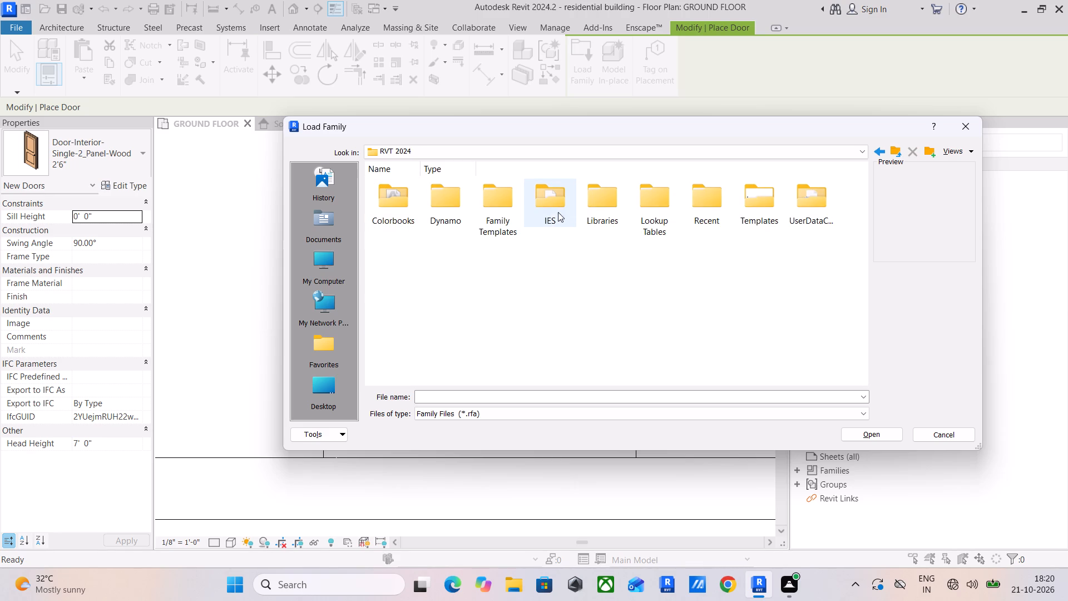
double_click(611, 205)
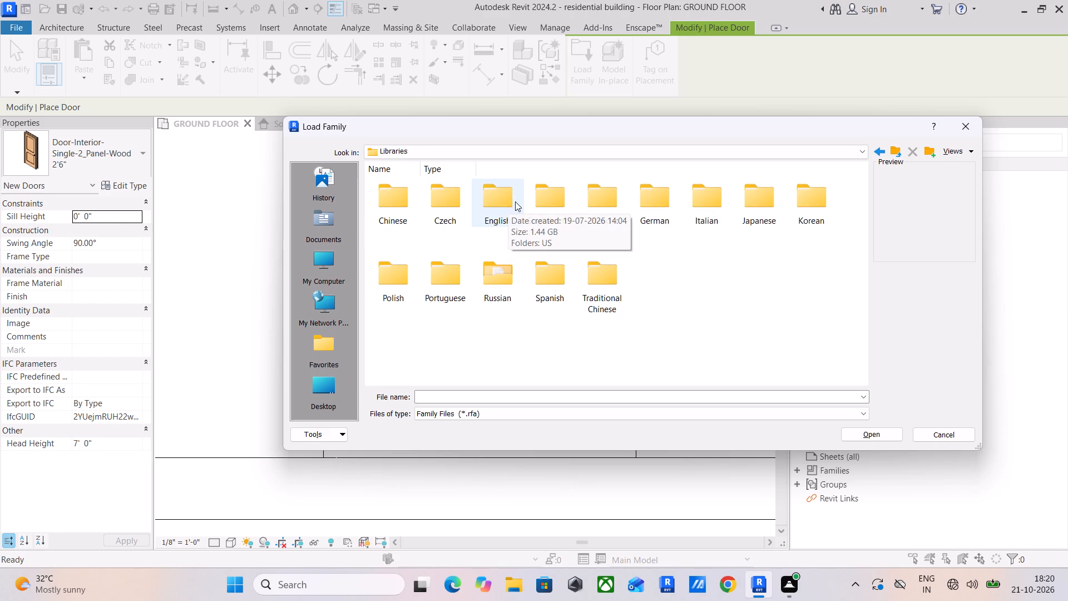
double_click(539, 198)
double_click(396, 209)
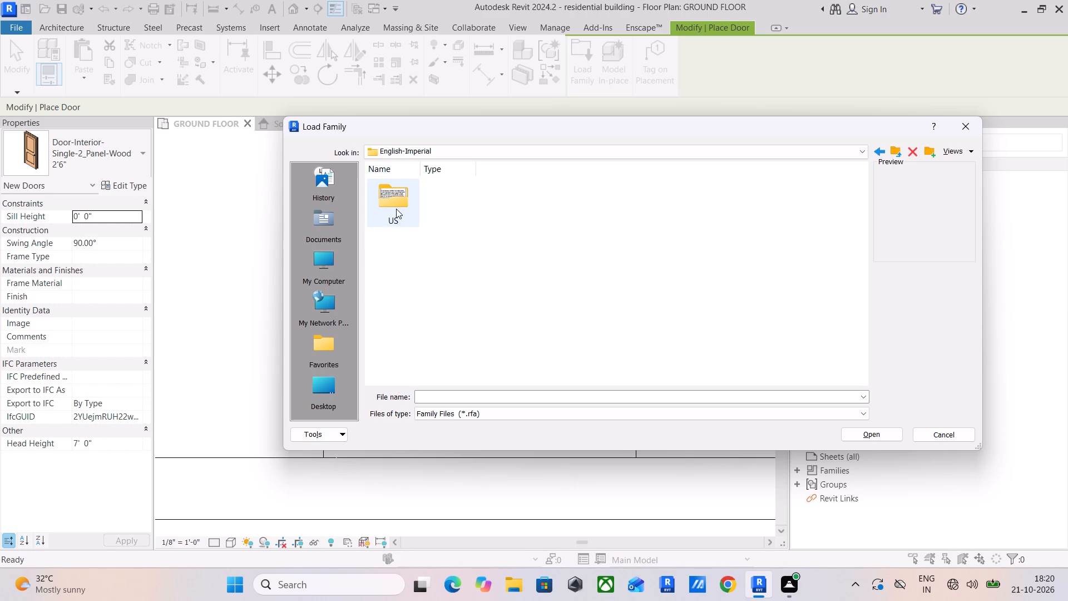
double_click(400, 277)
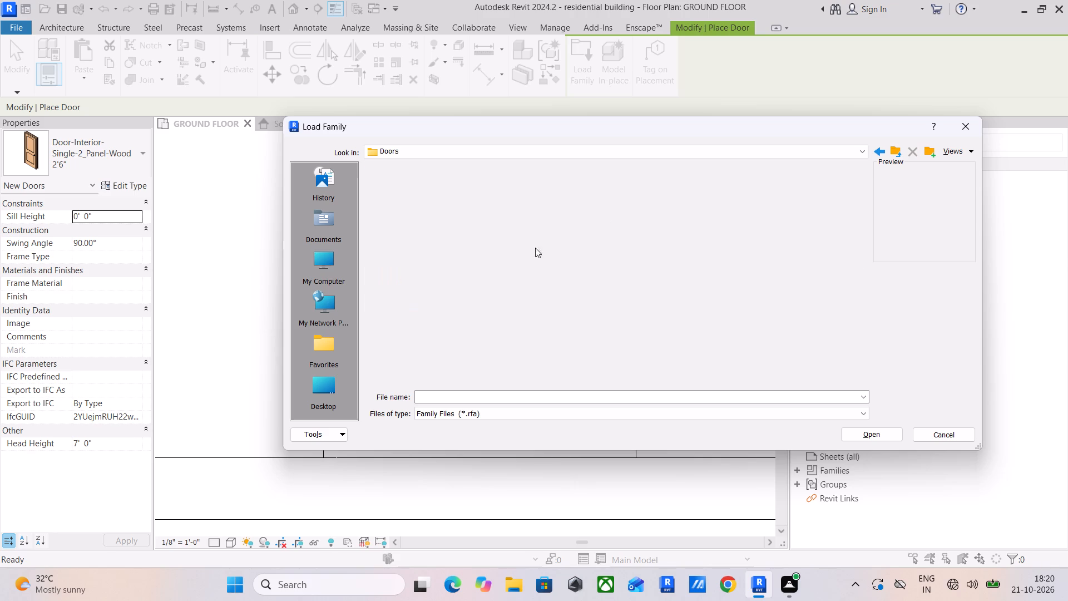
double_click(494, 203)
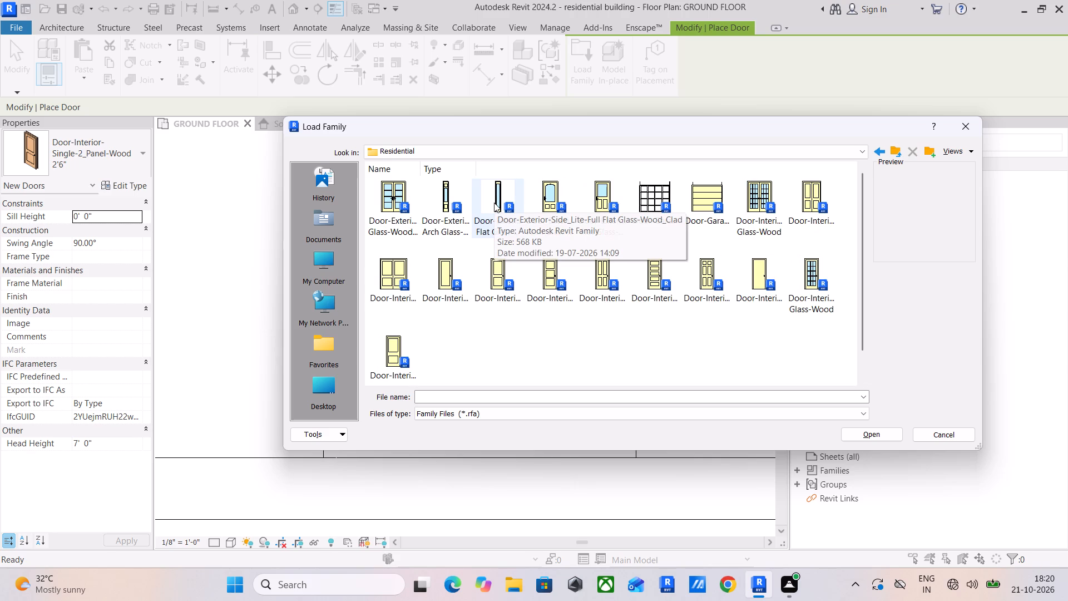
left_click(333, 265)
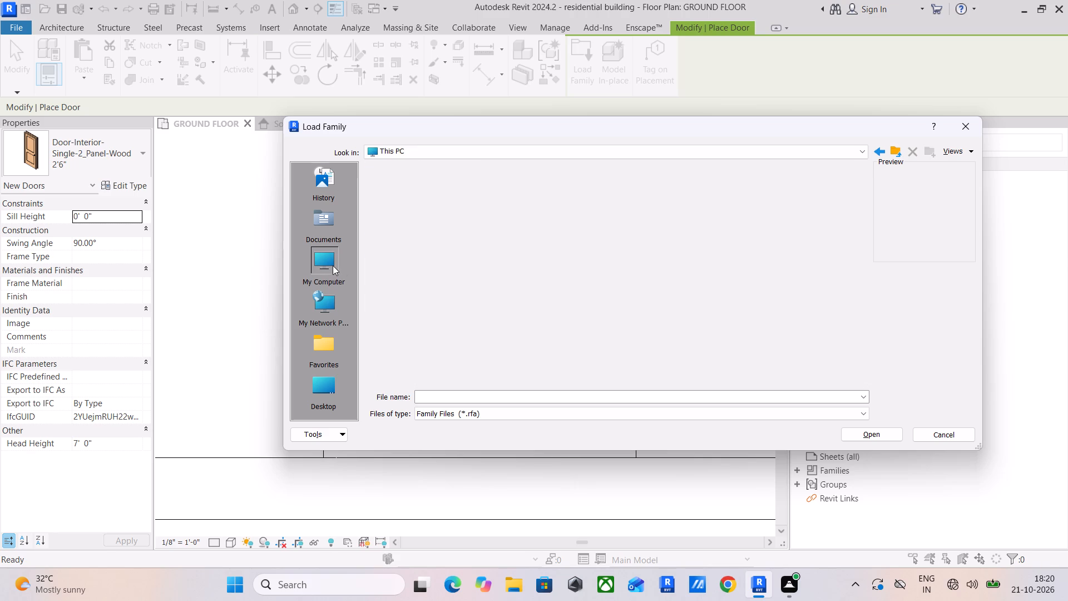
double_click(464, 218)
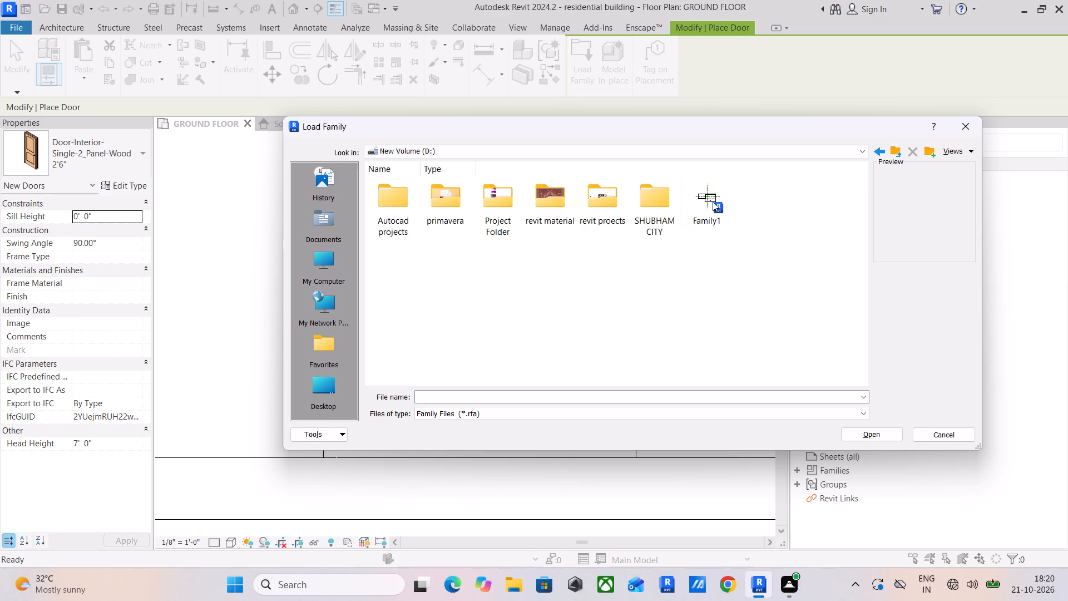
double_click(653, 206)
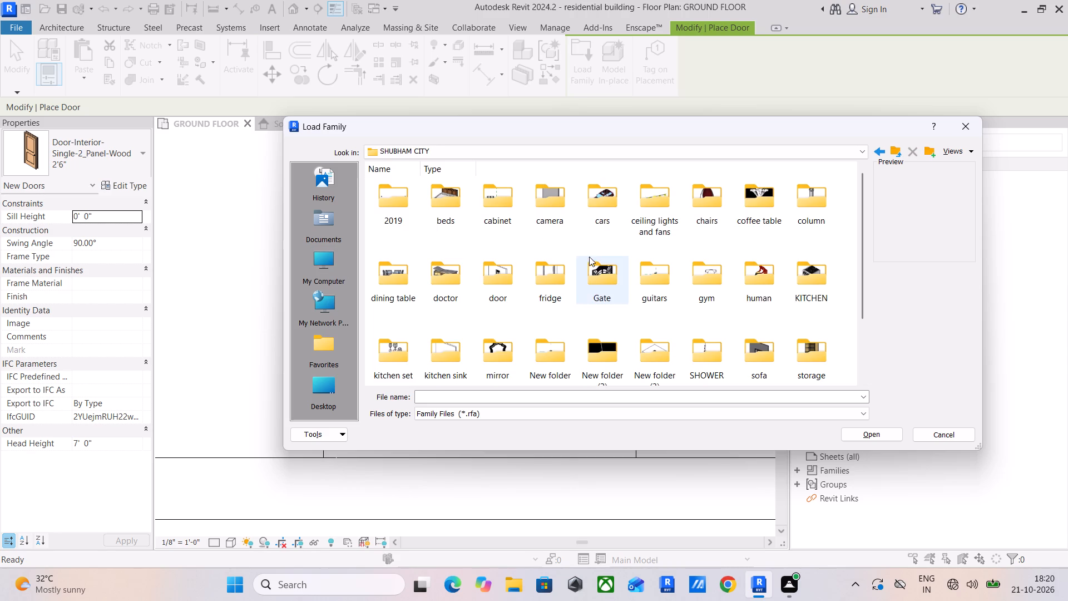
double_click(492, 288)
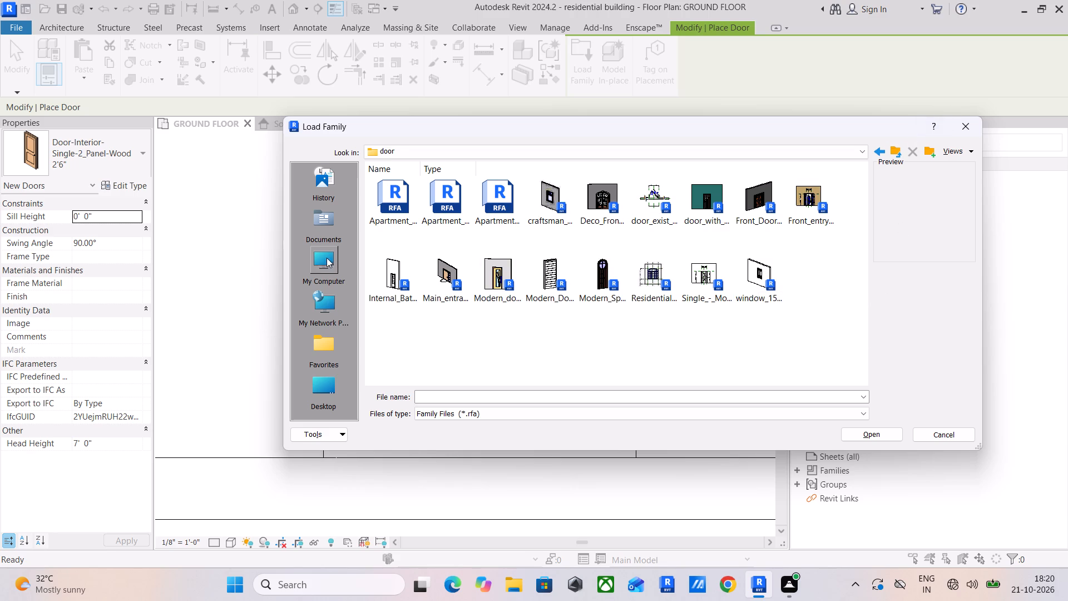
Look through the US library's Doors folder again, previewing Door-Double-Flush_Panel and browsing the Commercial doors.
left_click(307, 253)
double_click(384, 210)
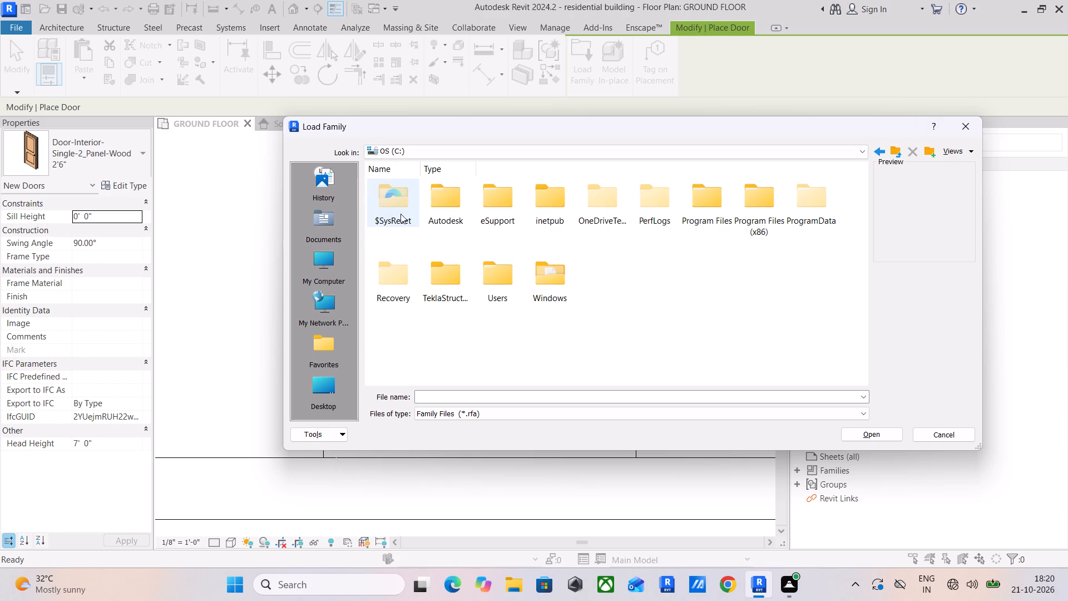
left_click(803, 190)
left_click_drag(803, 190, 793, 195)
double_click(466, 207)
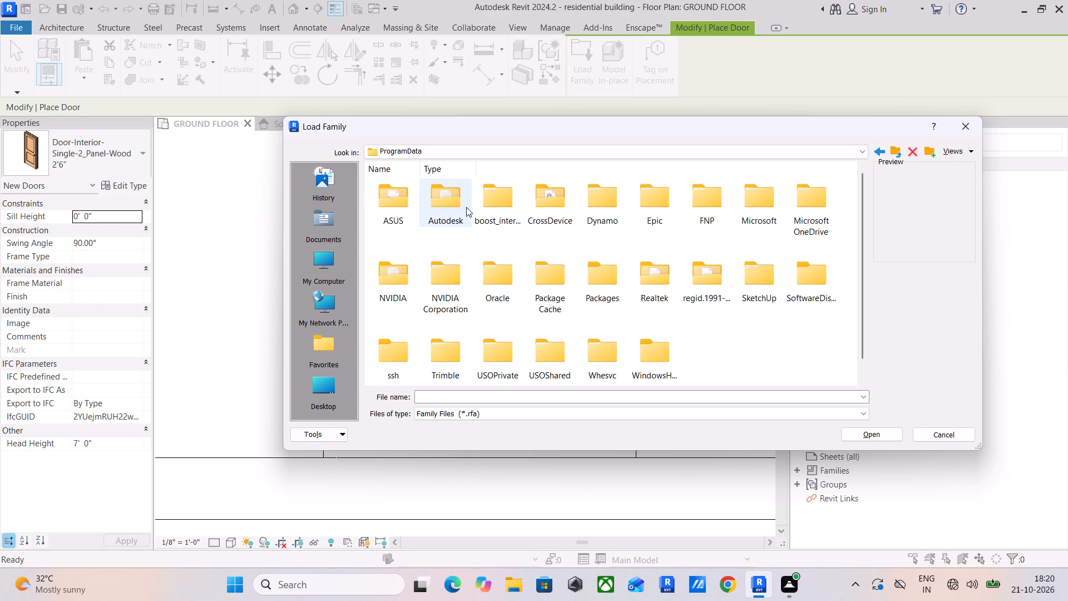
double_click(399, 341)
left_click(556, 216)
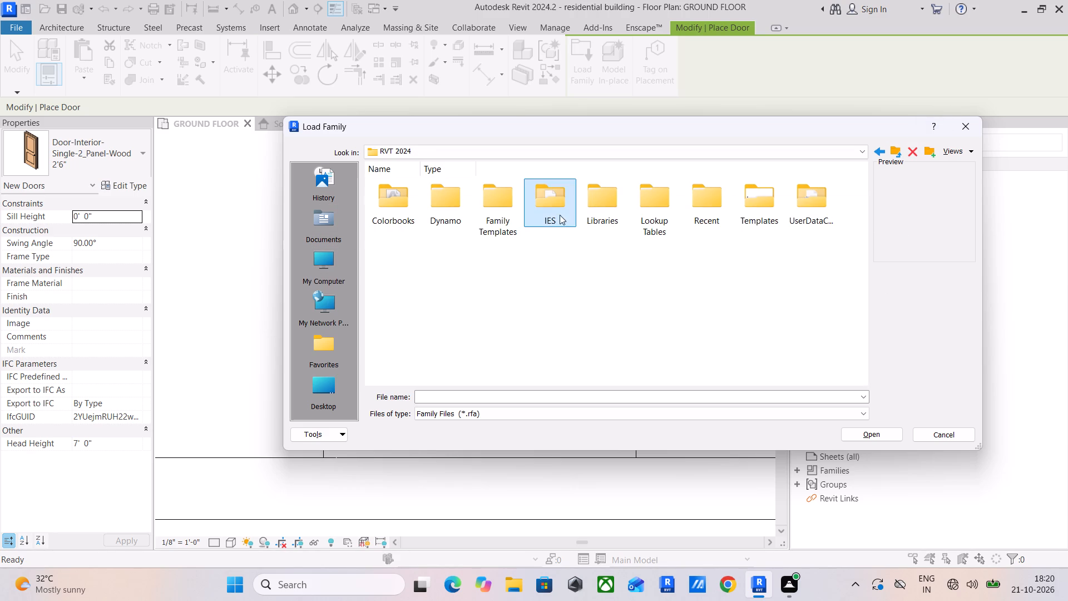
double_click(577, 211)
left_click(577, 201)
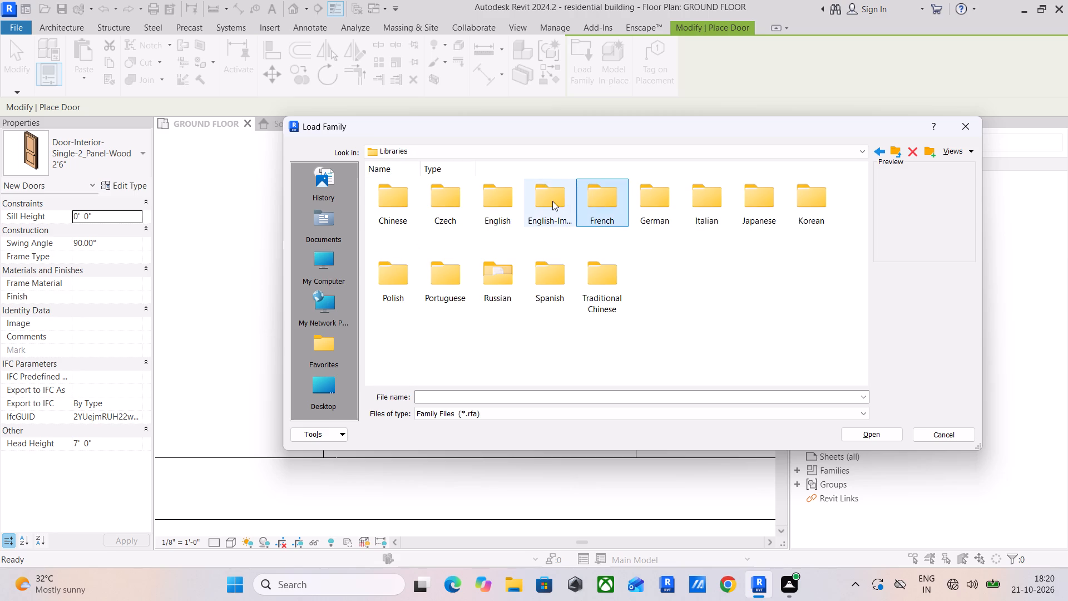
double_click(552, 201)
left_click(399, 225)
double_click(395, 208)
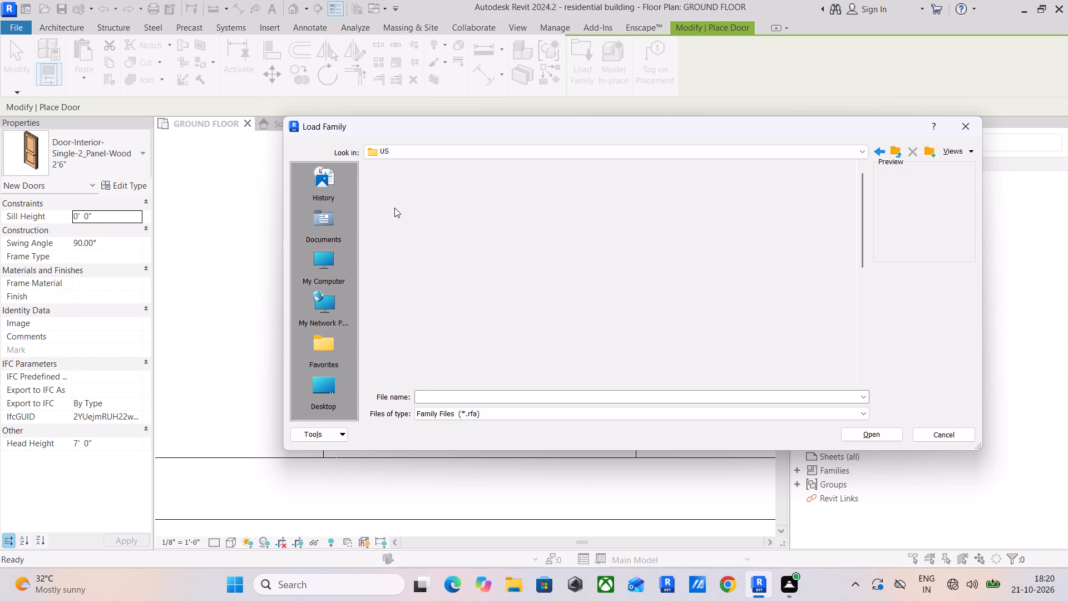
double_click(400, 273)
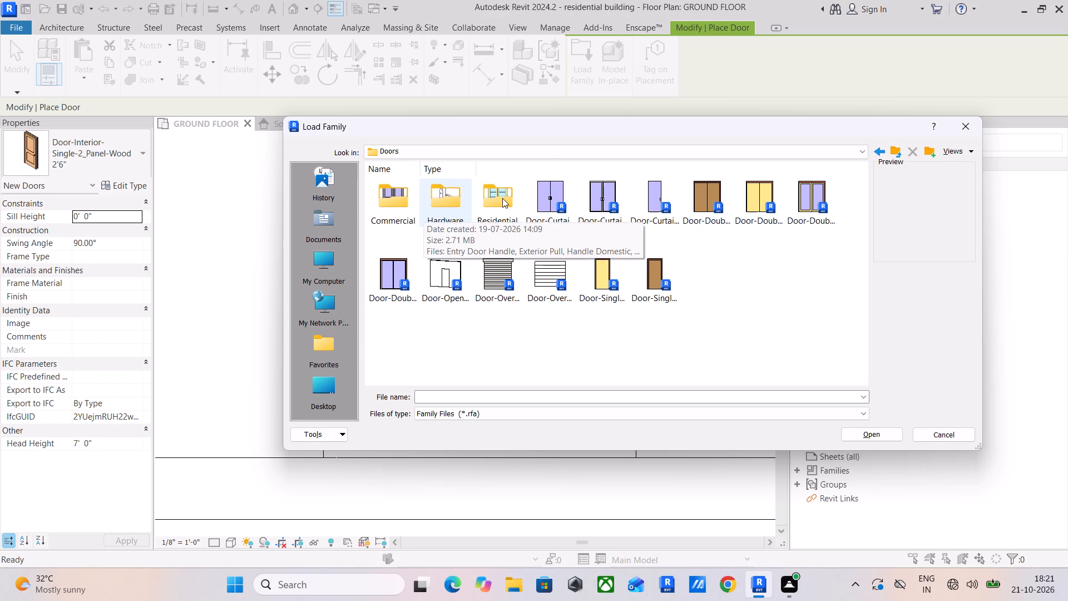
left_click(701, 189)
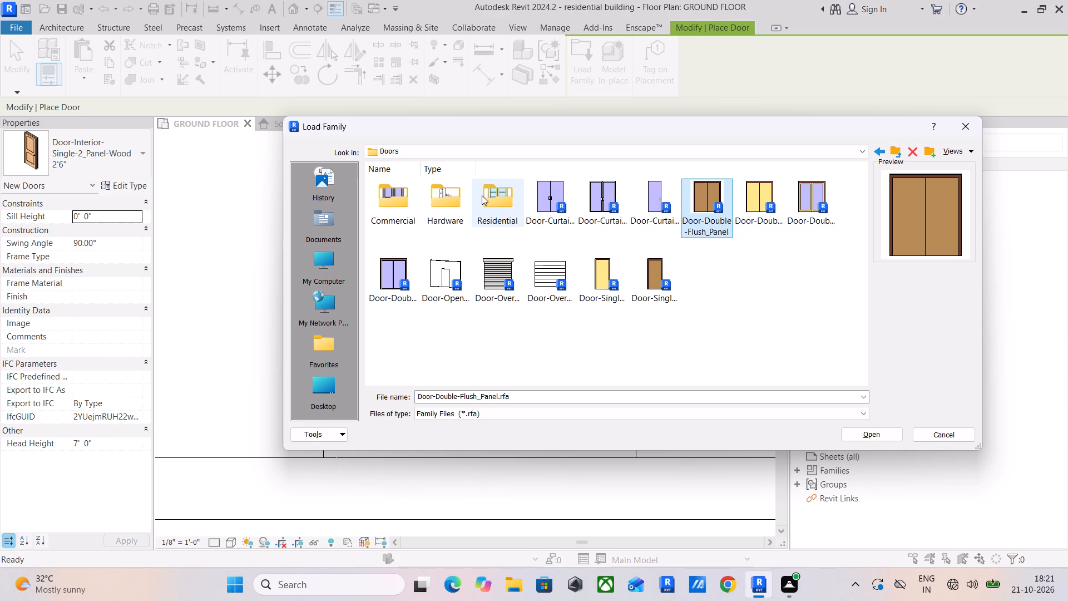
double_click(385, 201)
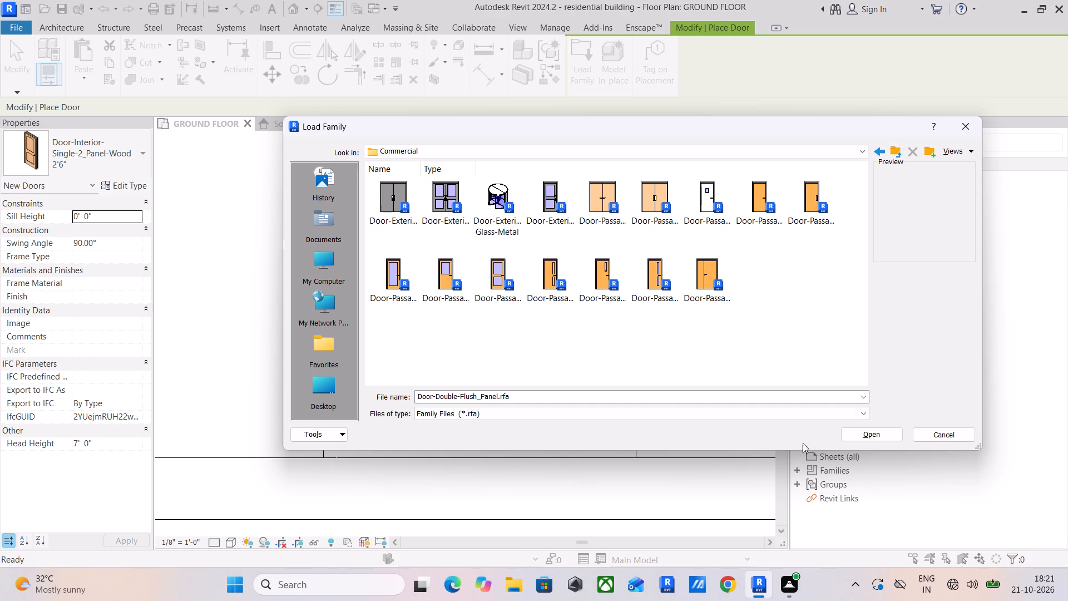
Load the Garage - Timber Side Hung door family from the new Doors folder in revit material on drive D, dismissing the save reminder.
double_click(326, 248)
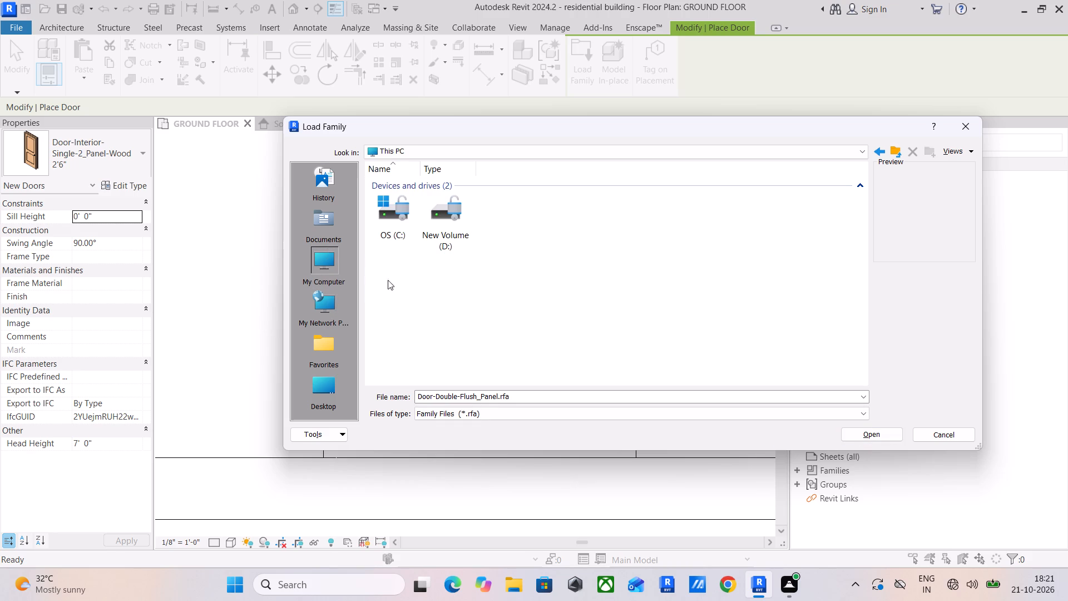
double_click(448, 216)
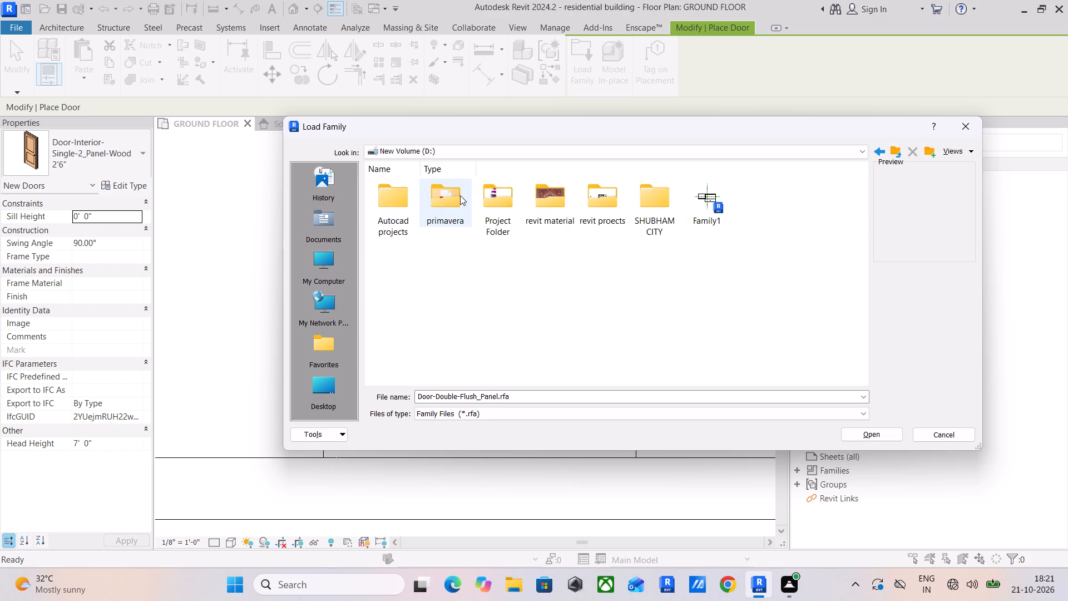
double_click(543, 195)
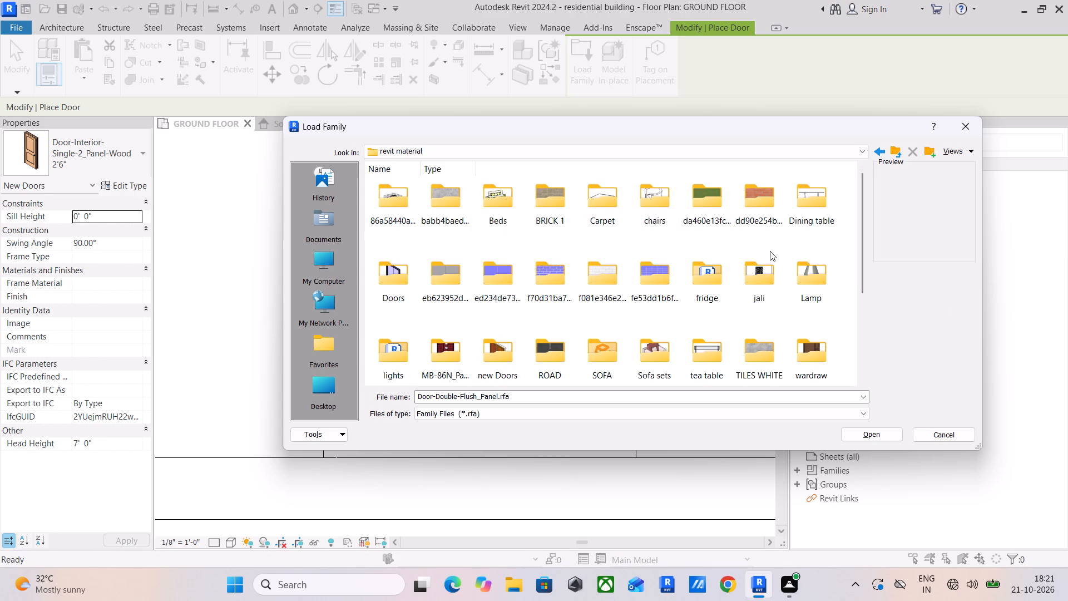
double_click(384, 268)
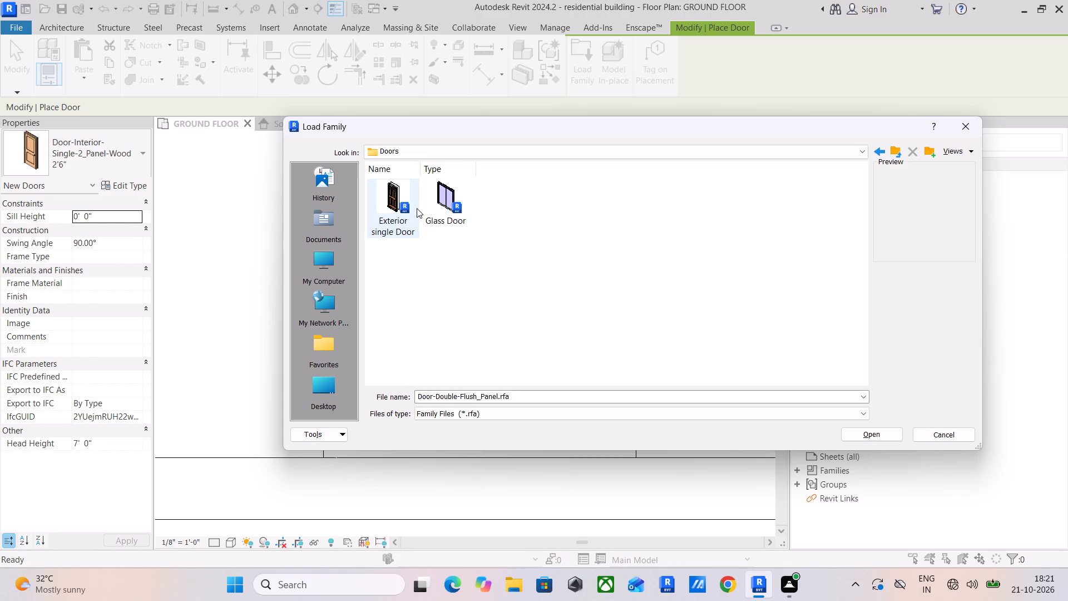
left_click(460, 201)
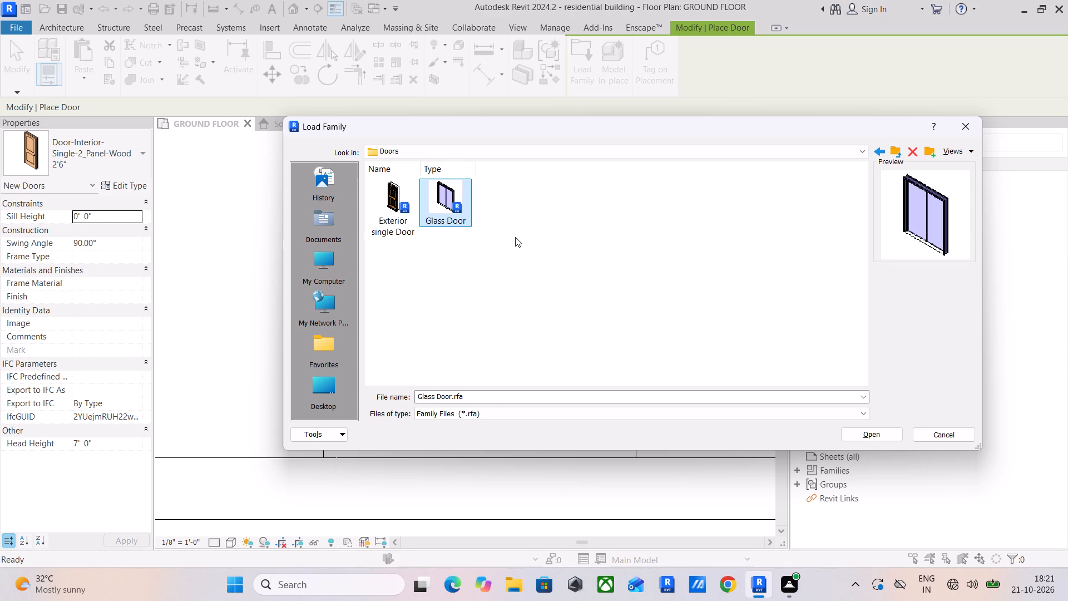
left_click(896, 149)
scroll(486, 263, "down", 1)
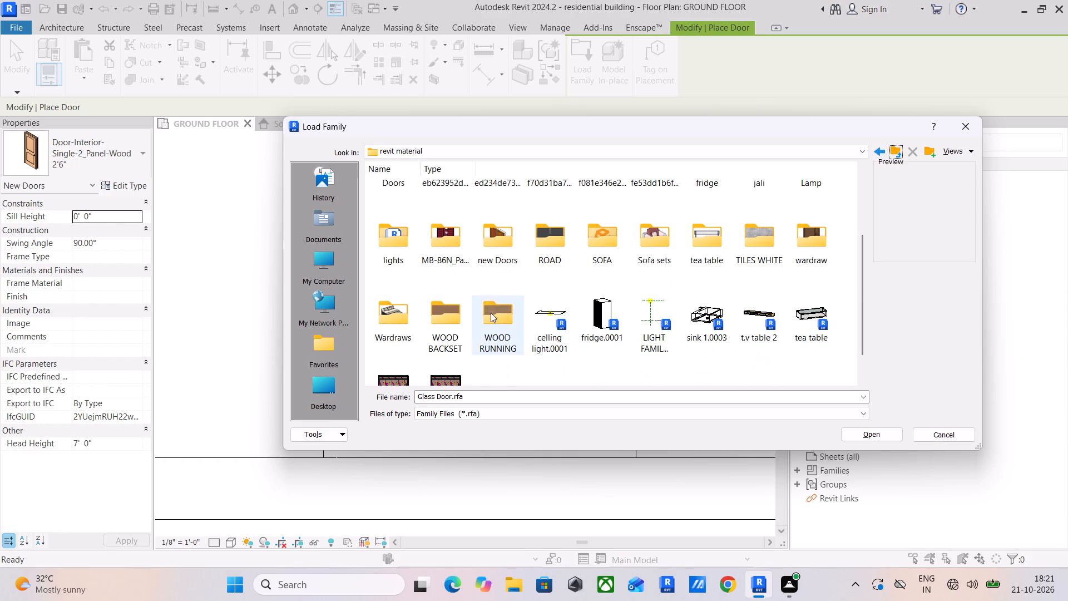
double_click(490, 249)
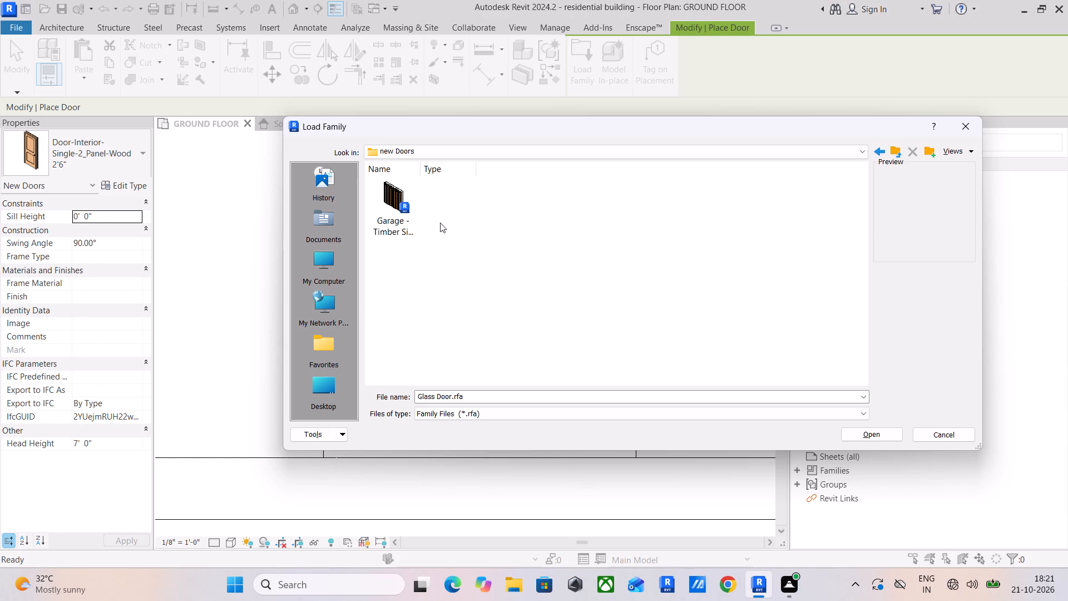
left_click(404, 208)
left_click(885, 429)
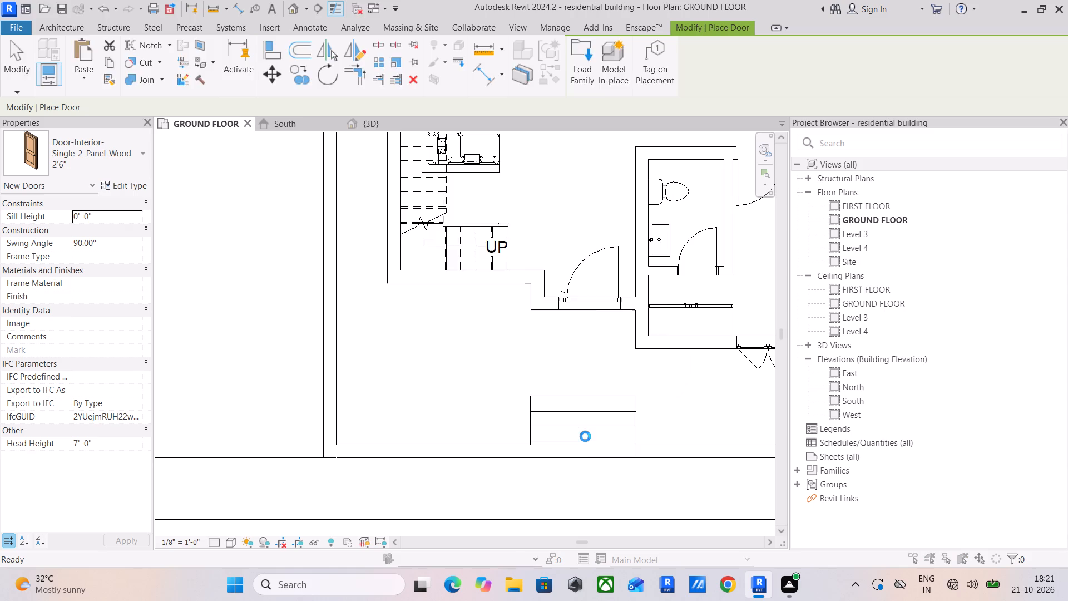
left_click(652, 171)
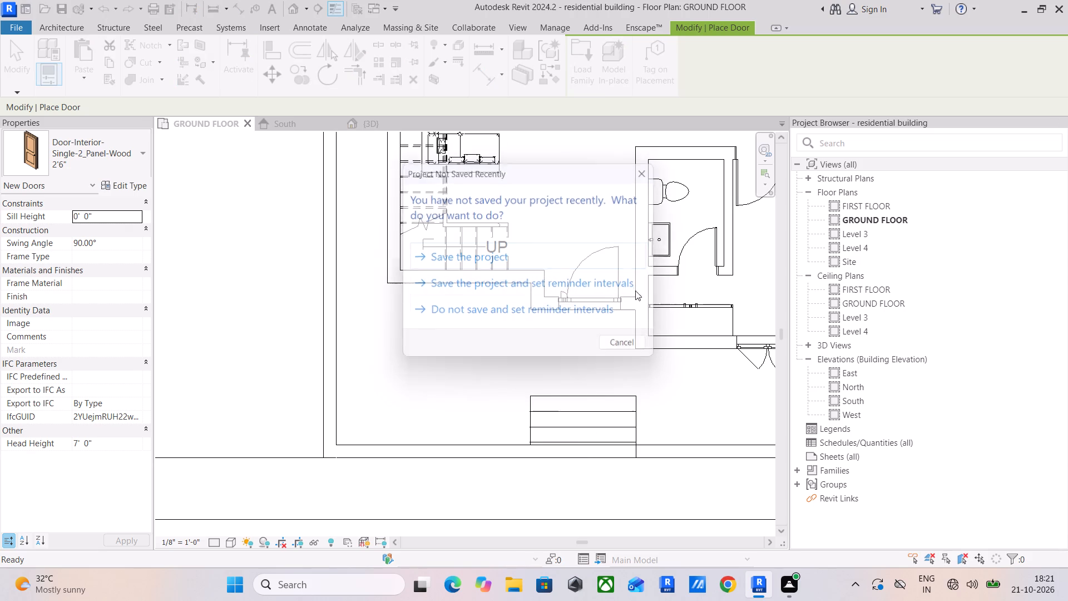
Place the 2271 x 2052mm timber double door in the front boundary wall, centred on the entrance steps and swinging outward.
scroll(582, 451, "up", 2)
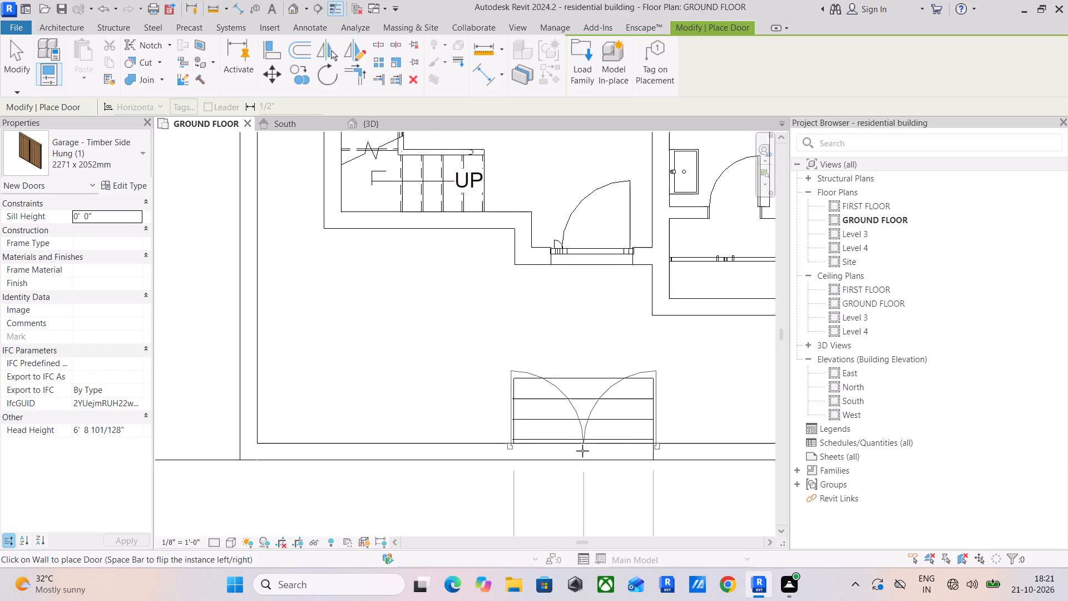
scroll(582, 451, "up", 1)
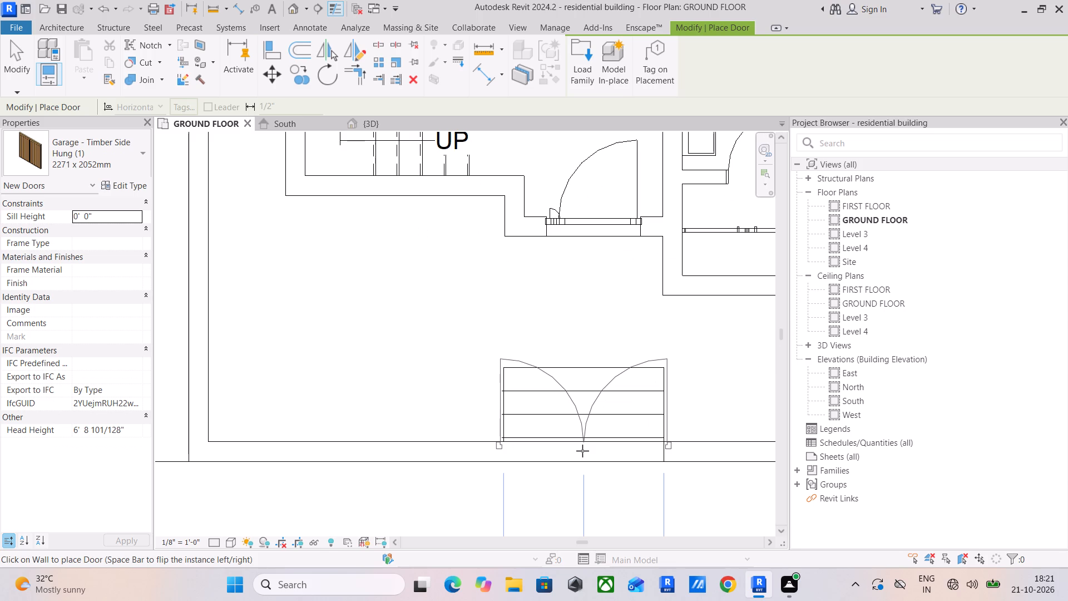
left_click(581, 465)
scroll(581, 465, "down", 1)
middle_click_drag(581, 465, 622, 342)
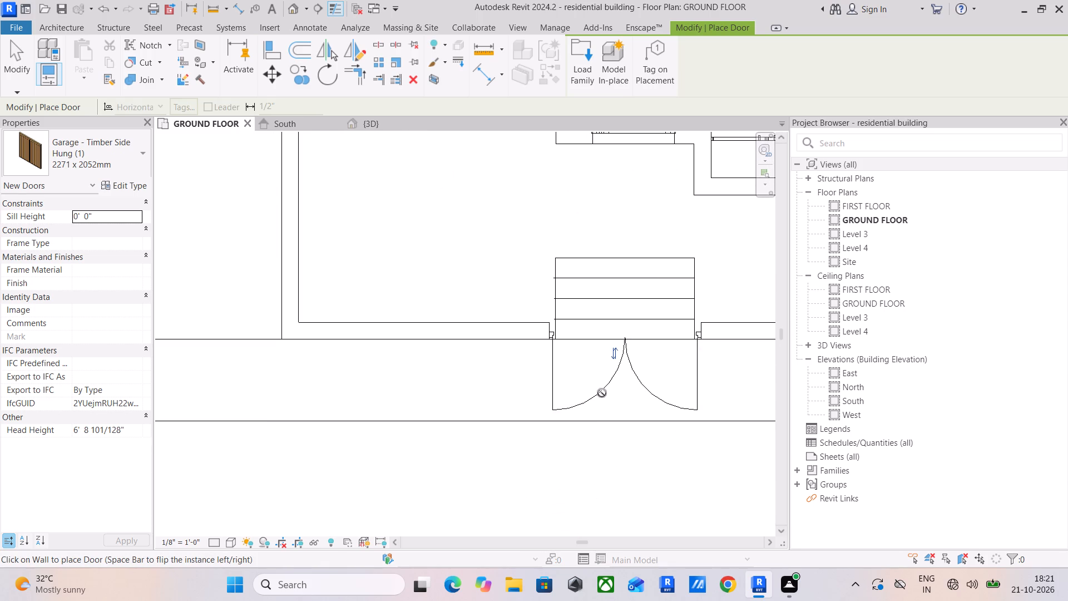
In the 3D view, set the level of the timber double door in the front boundary wall to Level 4.
key("Escape")
key("Escape")
key("Escape")
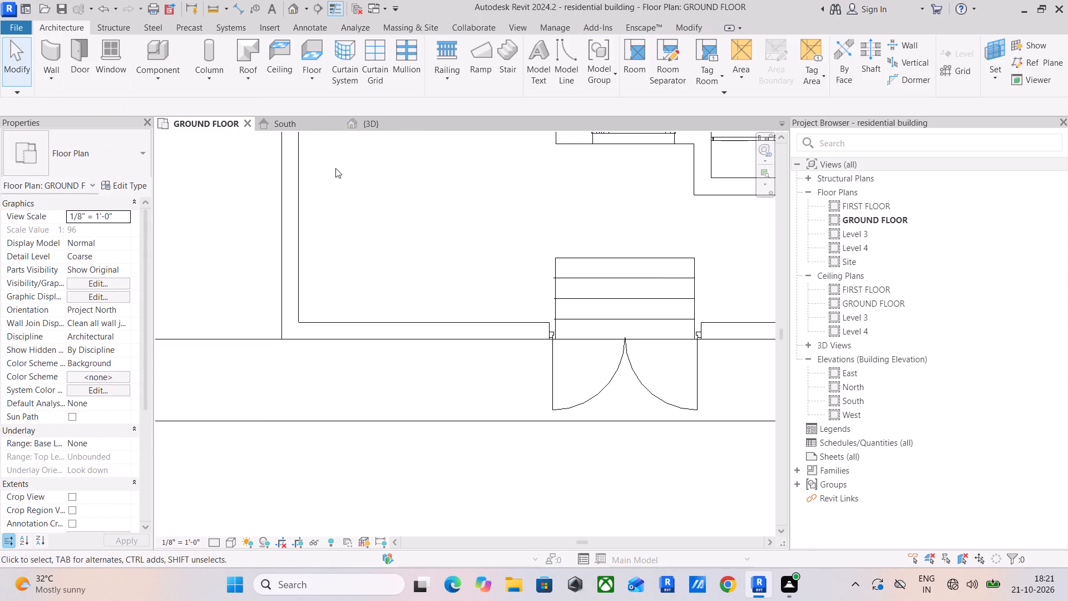
left_click(367, 121)
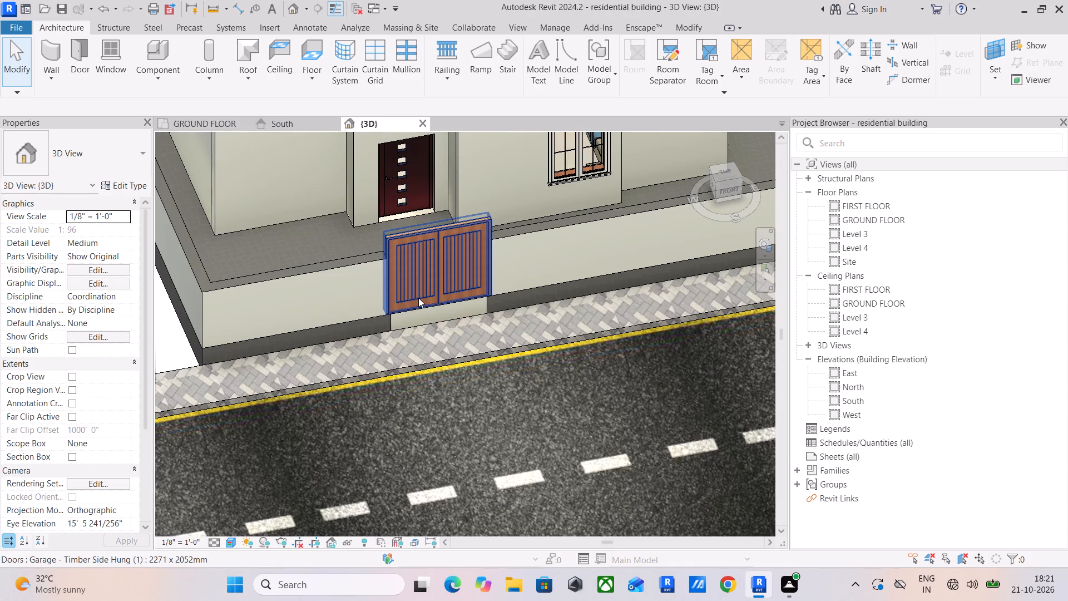
left_click(448, 250)
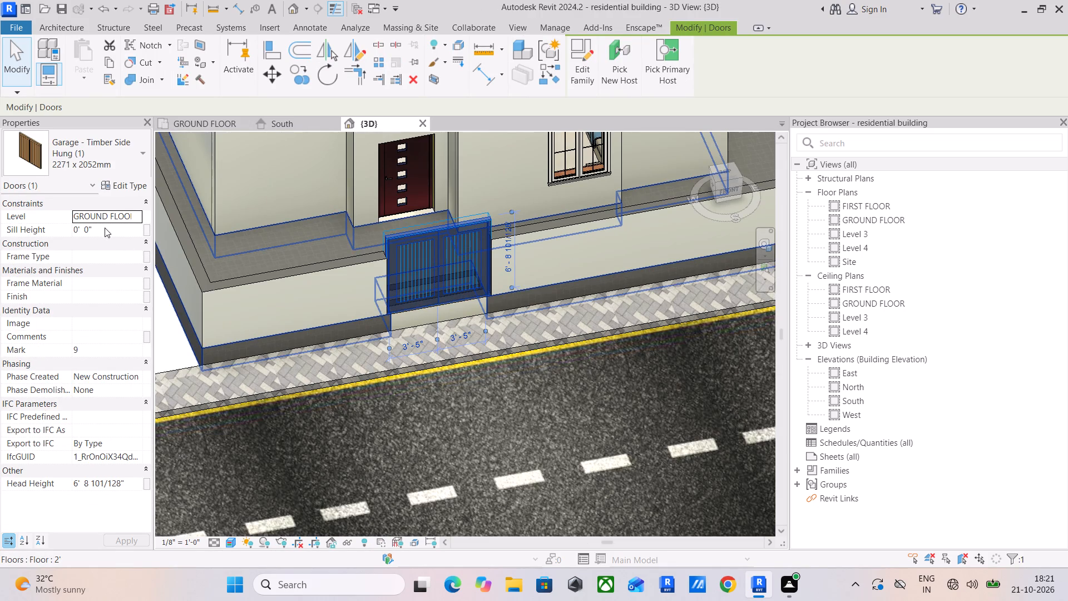
left_click(131, 214)
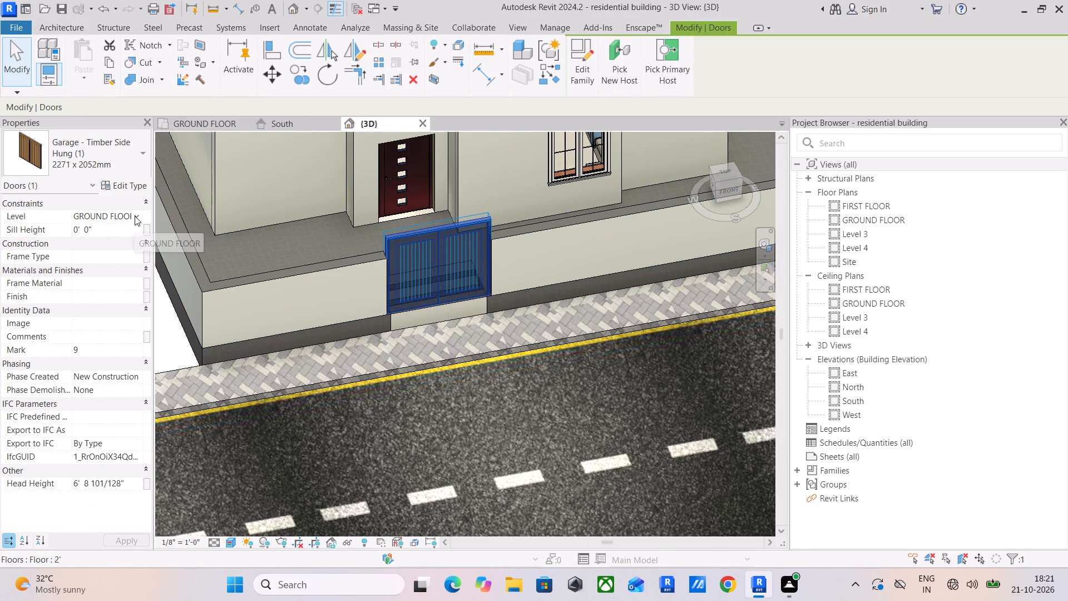
left_click(135, 216)
left_click(121, 229)
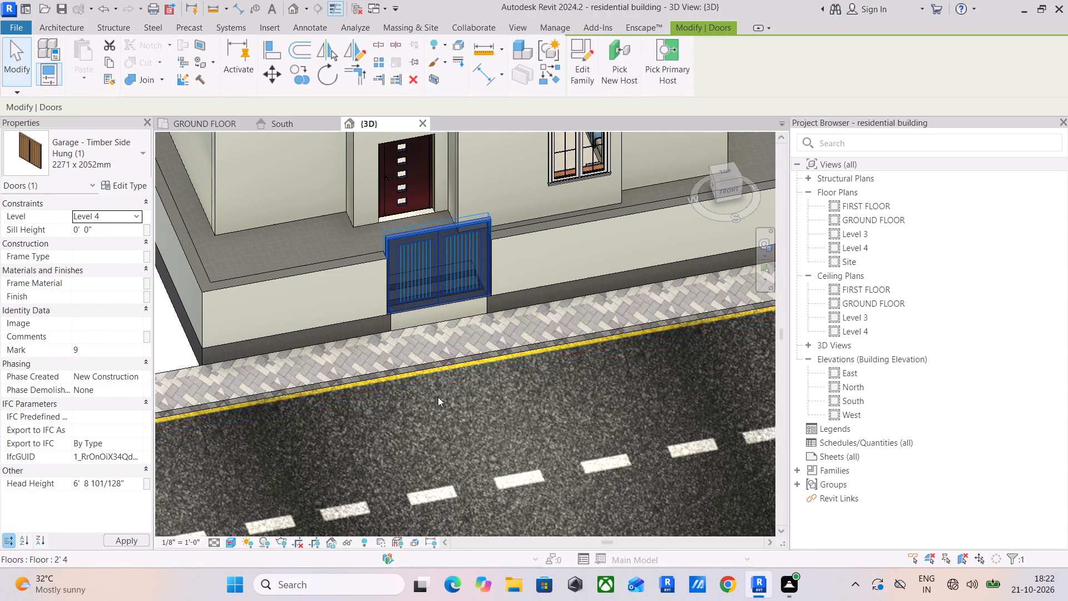
left_click(466, 381)
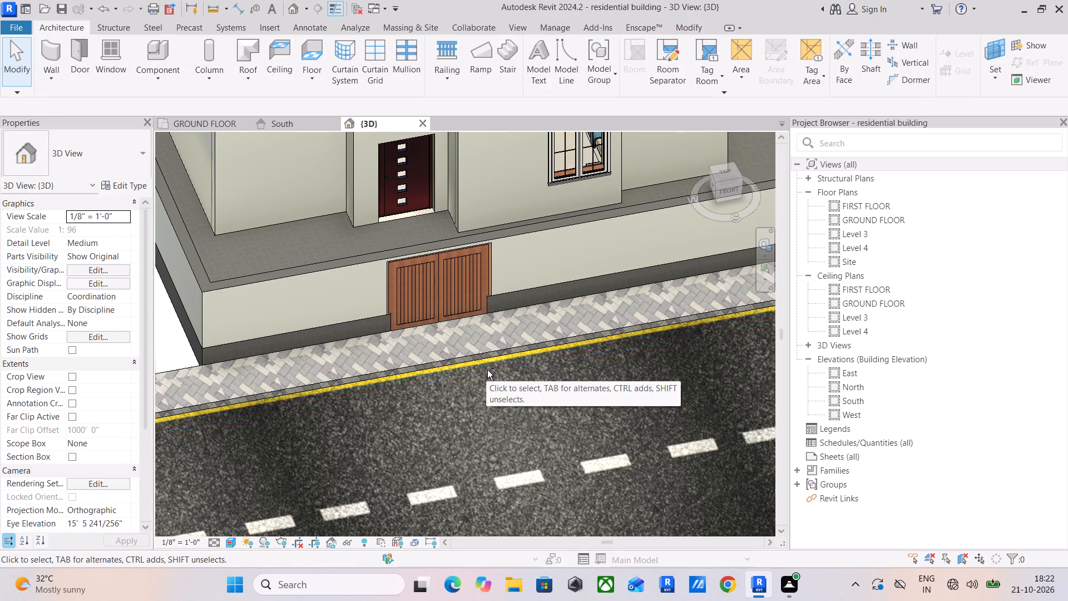
Lower the top of the 9" infill wall above the timber double door to the door's head.
middle_click_drag(487, 370, 453, 338, "shift")
middle_click_drag(446, 331, 439, 322, "shift")
middle_click(439, 322, "shift")
middle_click_drag(437, 326, 464, 488)
scroll(444, 357, "up", 3)
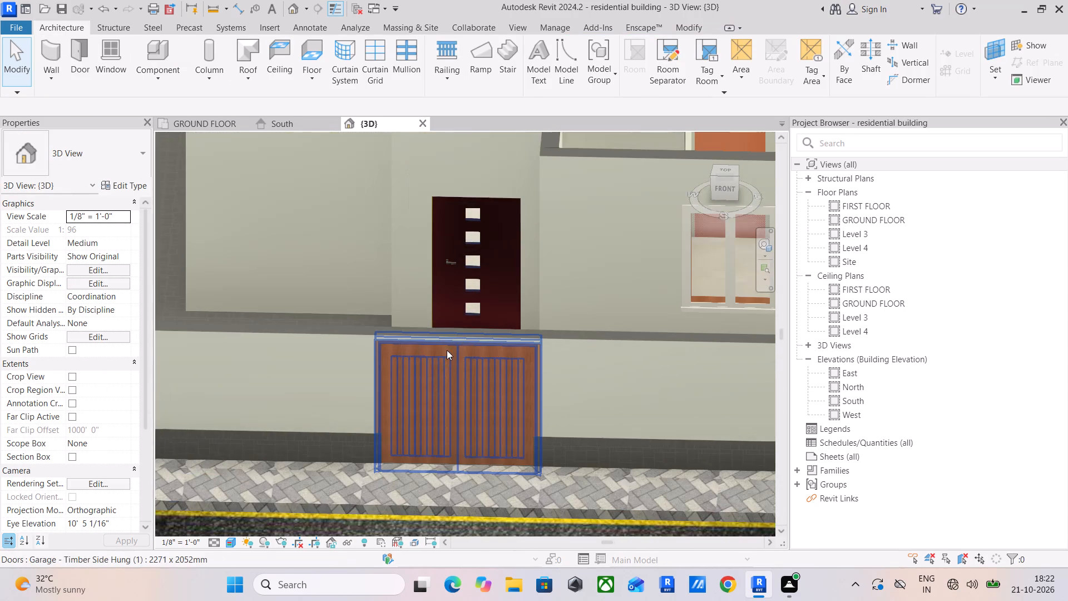
scroll(461, 338, "up", 4)
left_click(467, 333)
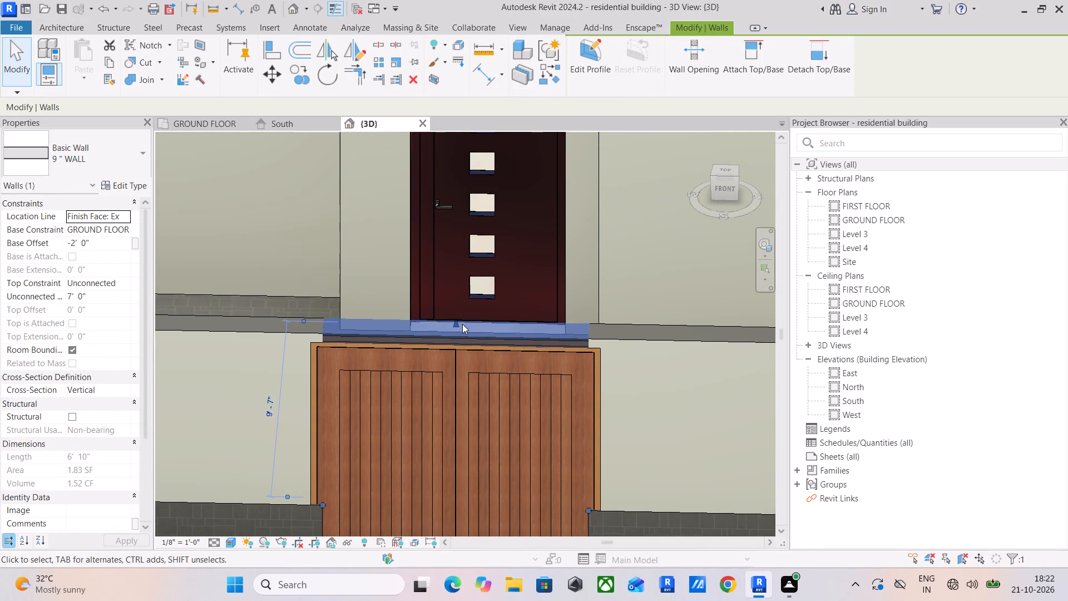
left_click_drag(455, 322, 455, 343)
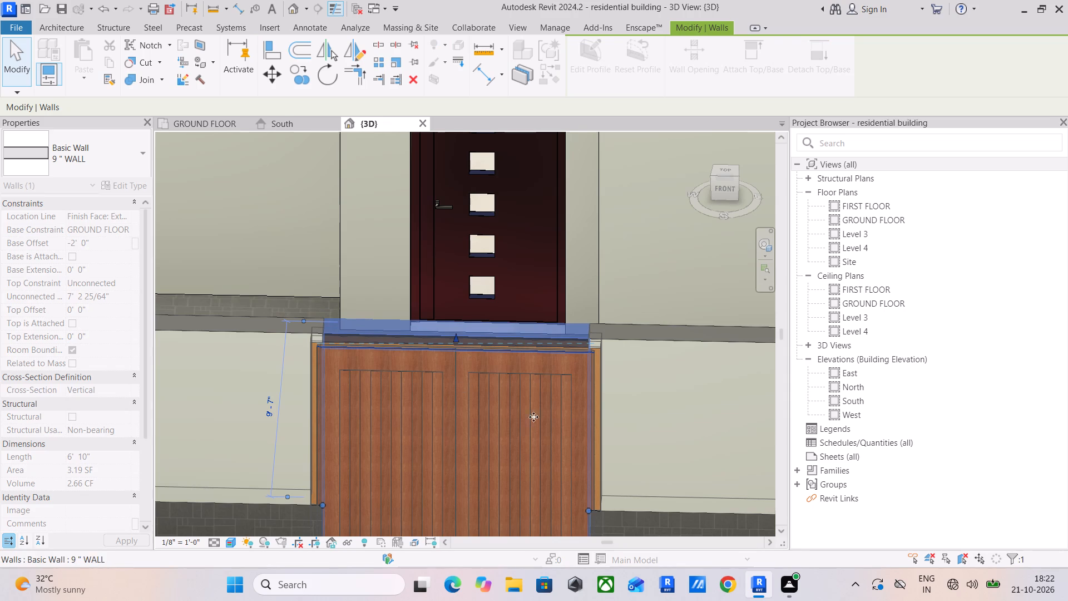
left_click(693, 375)
Examine the timber double door and the boundary walls from the front, the side and overall viewpoints.
scroll(541, 383, "down", 3)
middle_click_drag(539, 383, 396, 435, "shift")
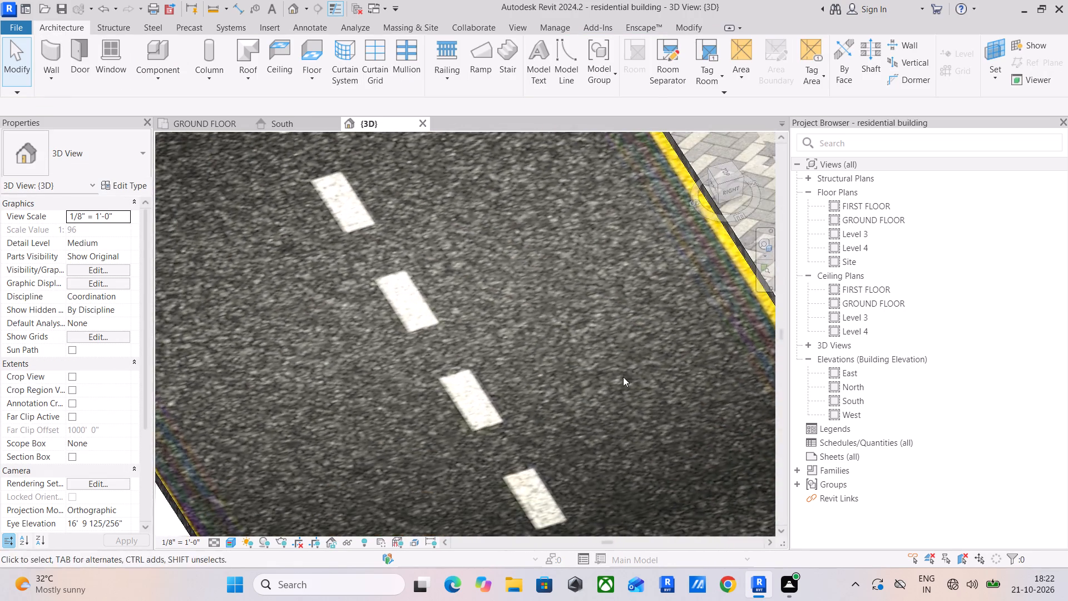
middle_click_drag(623, 378, 302, 600)
scroll(530, 399, "down", 1)
middle_click_drag(596, 369, 544, 344, "shift")
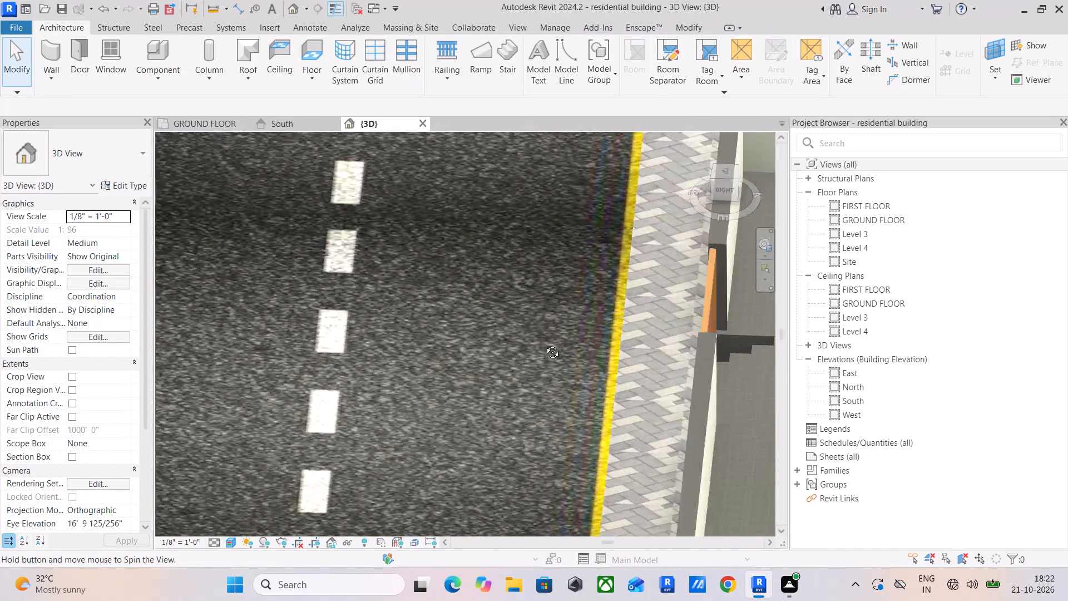
middle_click_drag(544, 344, 635, 310, "shift")
scroll(572, 345, "down", 3)
middle_click_drag(559, 388, 616, 364, "shift")
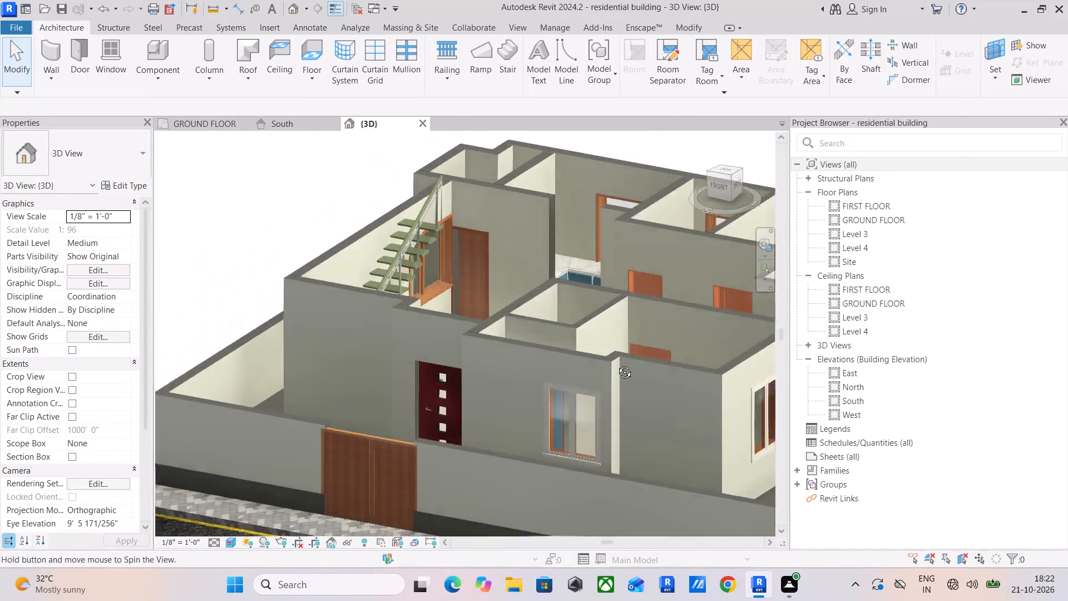
middle_click_drag(616, 364, 651, 357, "shift")
middle_click_drag(561, 392, 720, 341)
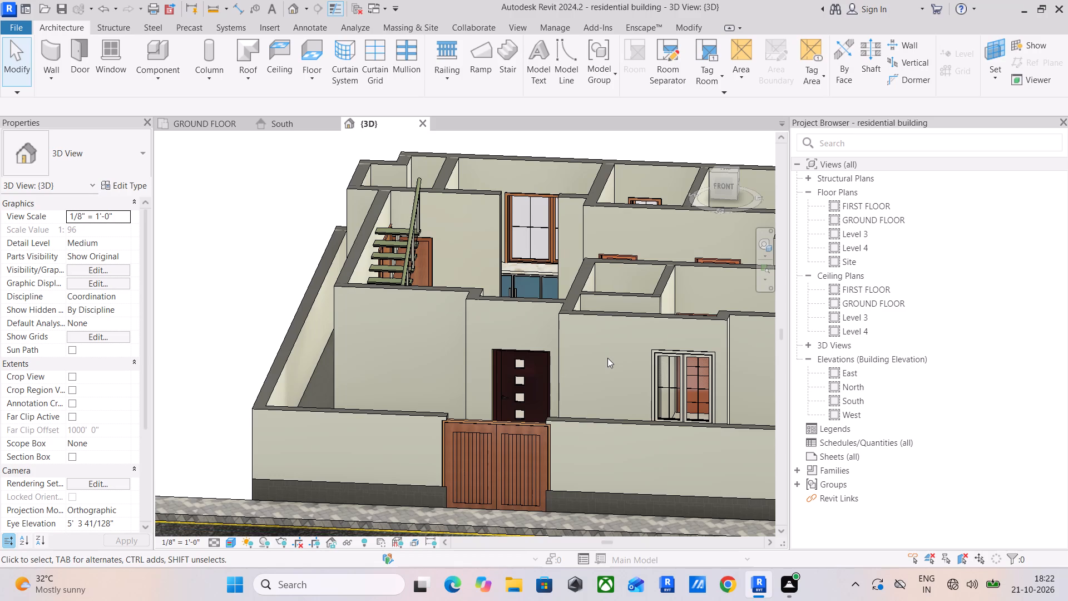
scroll(612, 357, "down", 1)
middle_click_drag(607, 356, 375, 352)
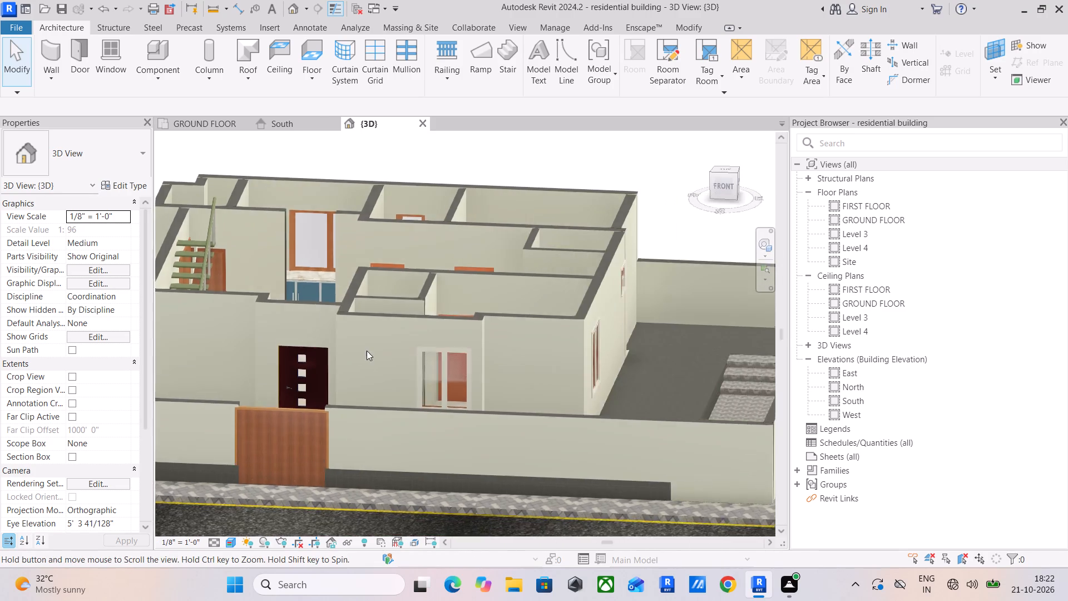
scroll(365, 349, "down", 3)
middle_click_drag(393, 357, 450, 395, "shift")
middle_click_drag(463, 399, 577, 380)
scroll(508, 380, "down", 2)
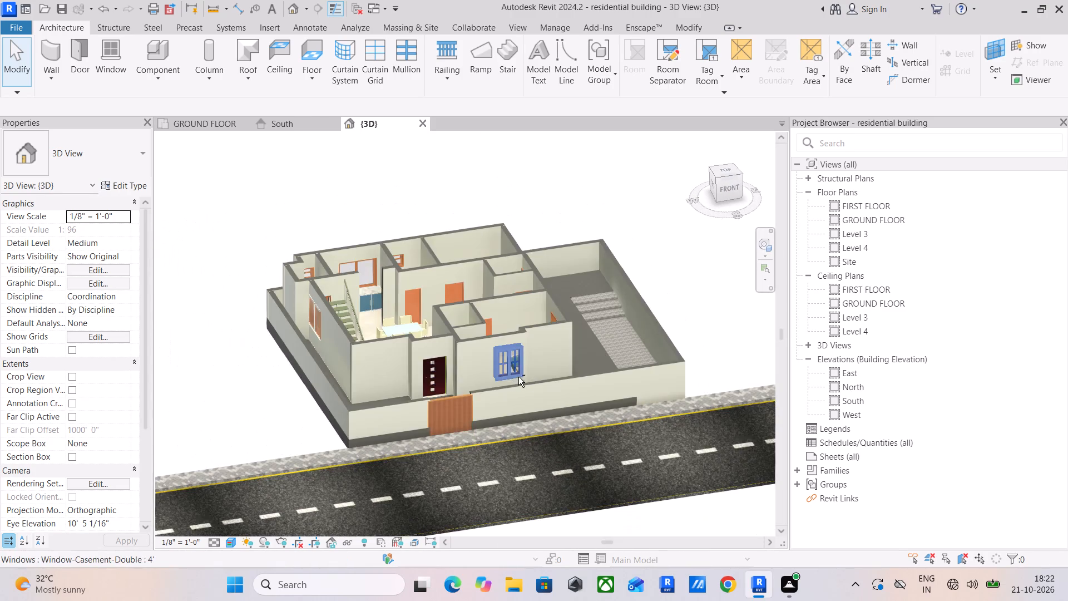
middle_click_drag(518, 377, 582, 372, "shift")
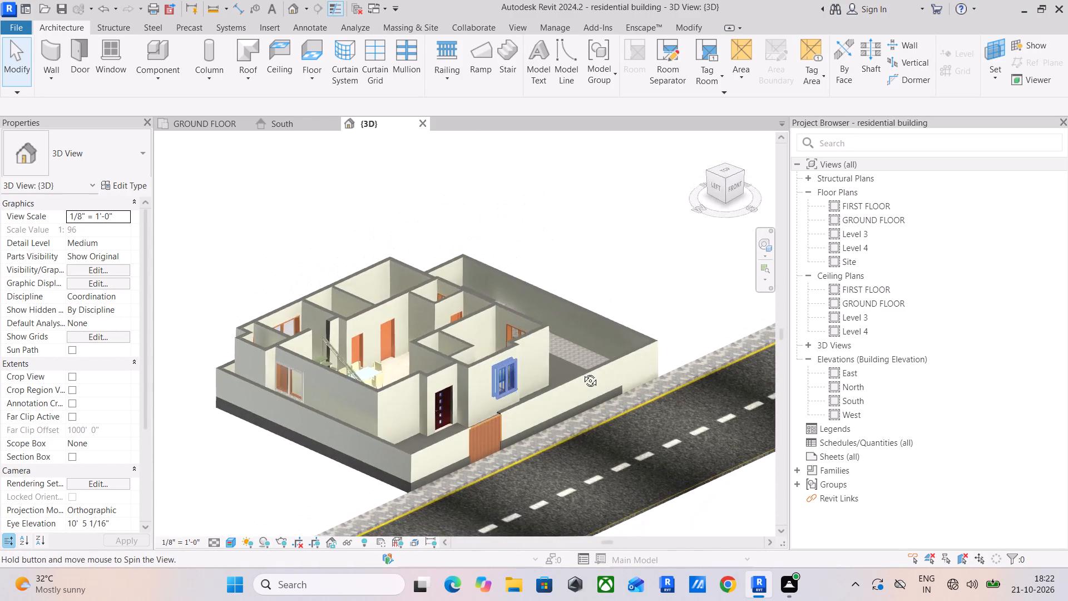
middle_click_drag(582, 372, 630, 337, "shift")
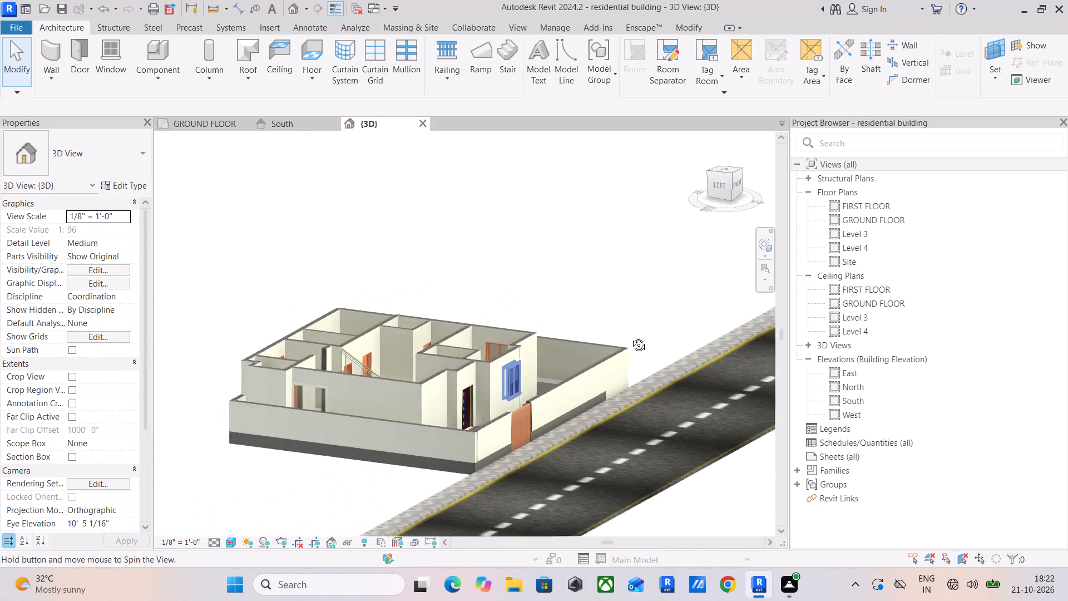
middle_click_drag(630, 337, 633, 339, "shift")
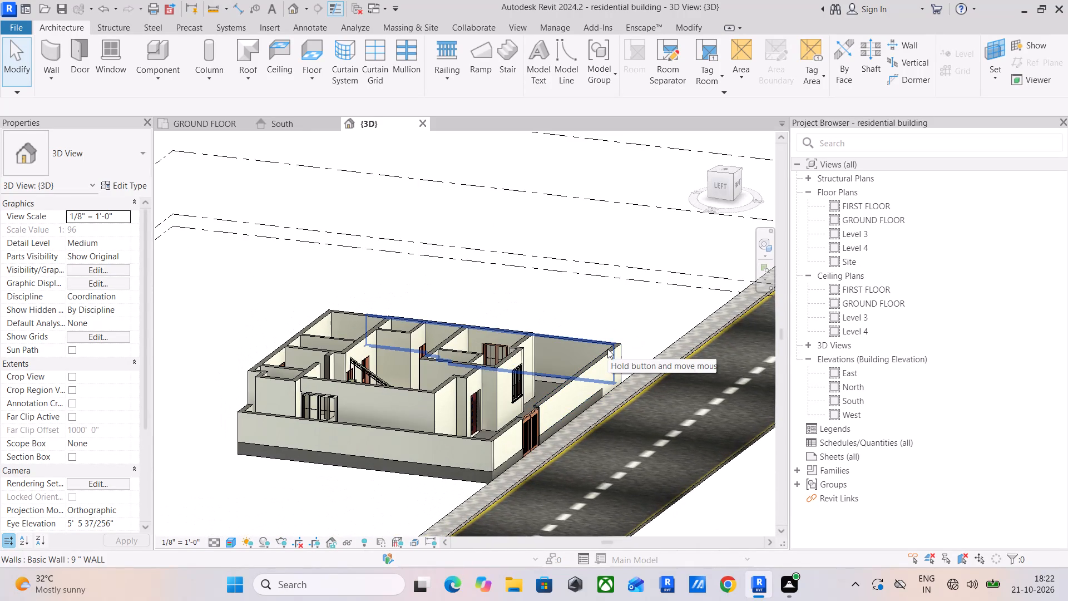
scroll(609, 356, "down", 2)
middle_click_drag(604, 383, 510, 426, "shift")
scroll(523, 391, "up", 4)
middle_click_drag(536, 422, 570, 394)
scroll(433, 422, "up", 3)
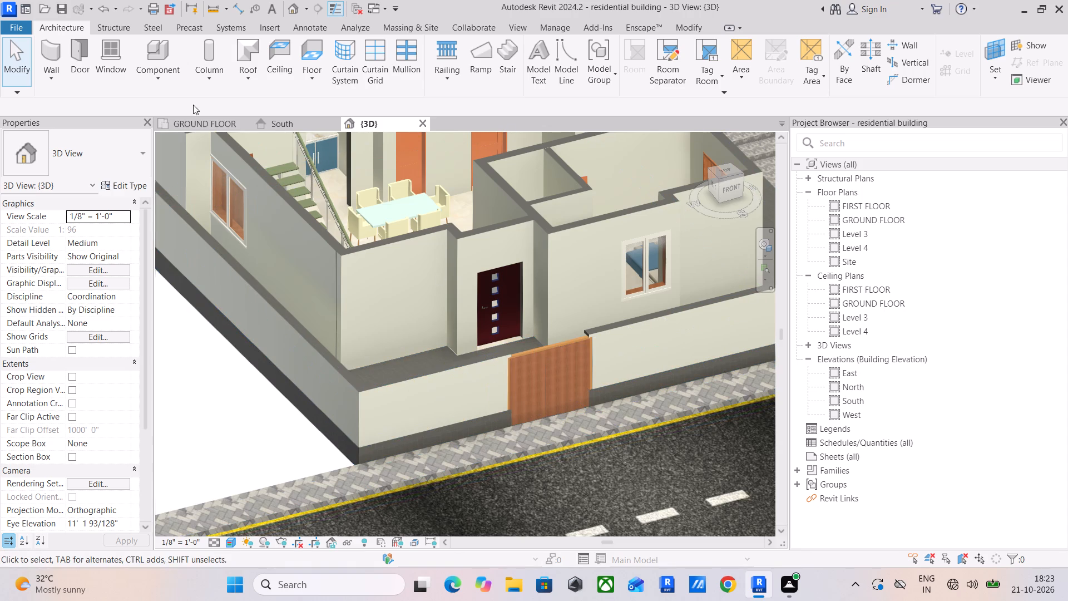
Paint the dark plinth faces of the front boundary wall and the left side with the 0 olive green light material.
left_click(693, 27)
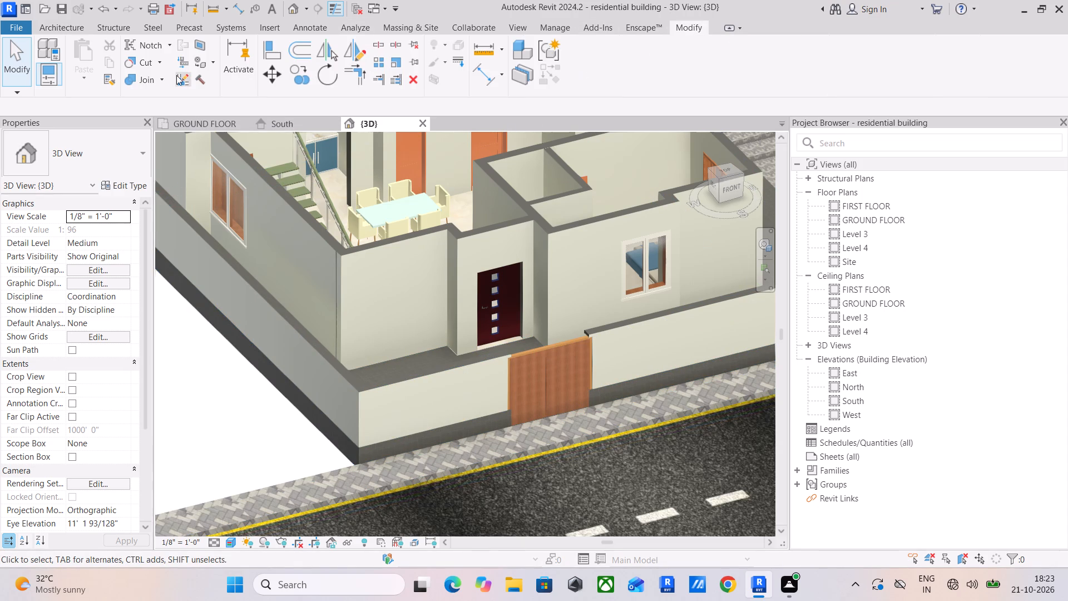
left_click(198, 61)
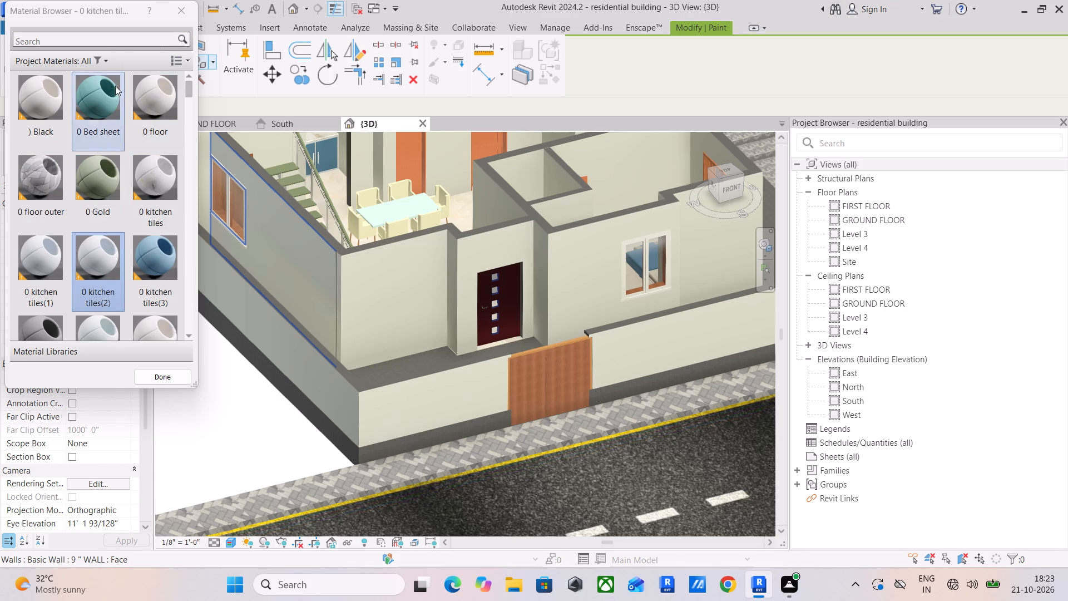
left_click(105, 37)
key("o")
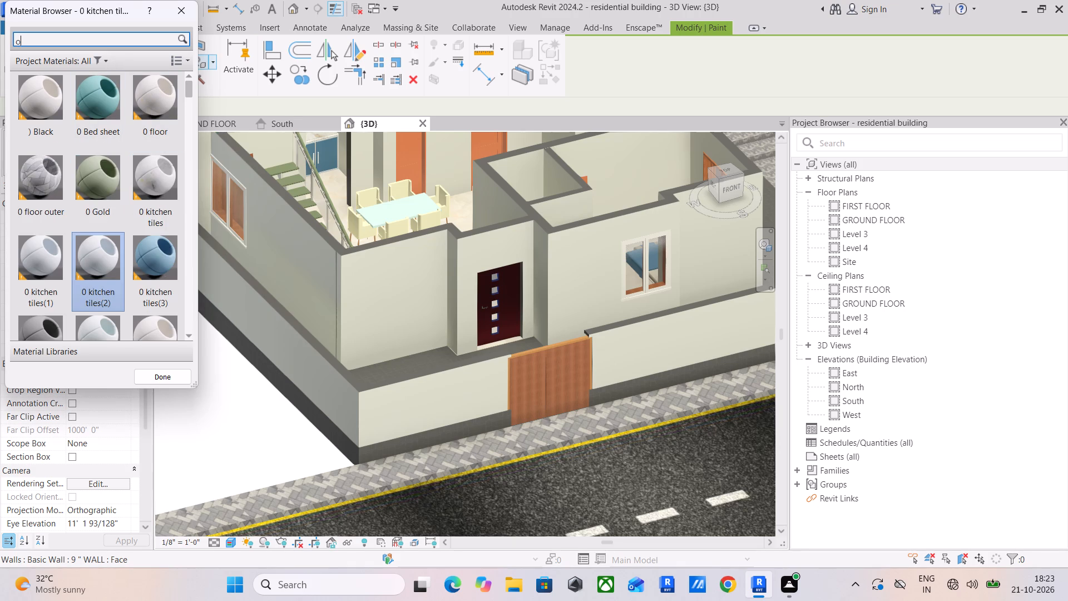
key("space")
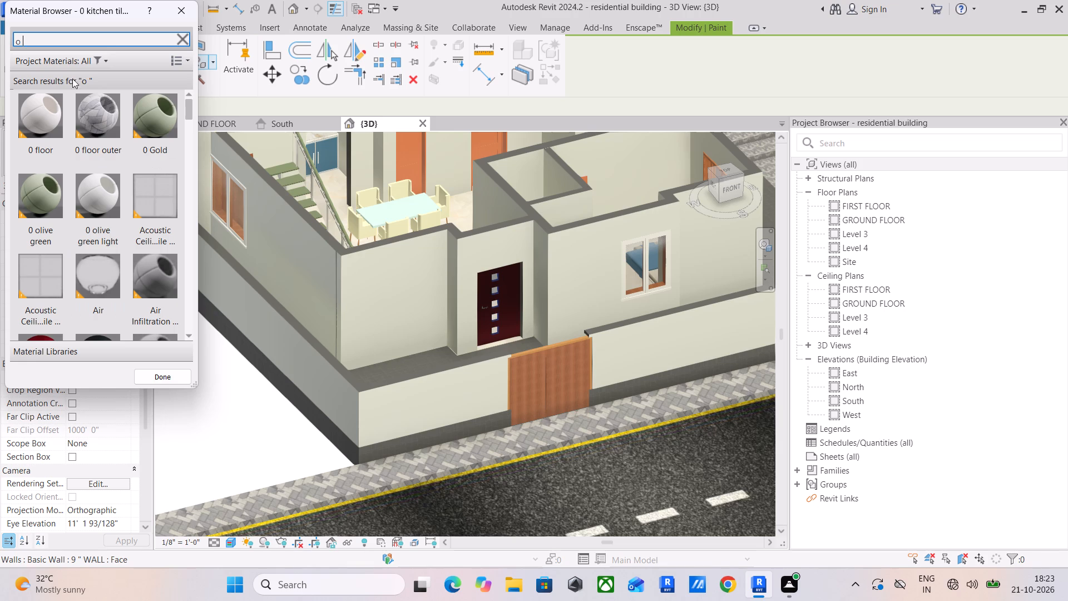
left_click(98, 208)
scroll(409, 450, "up", 3)
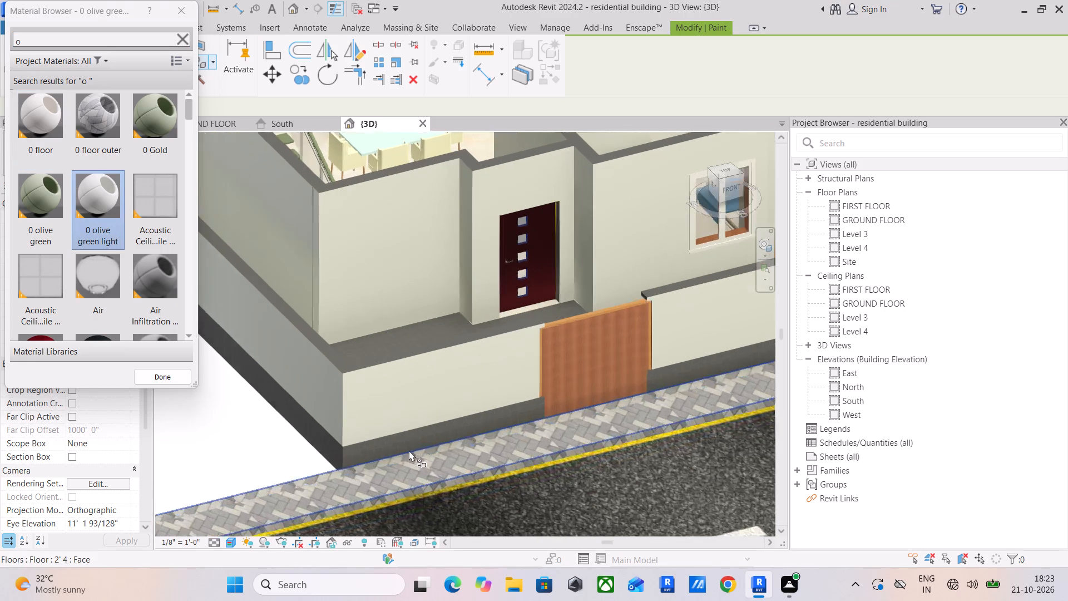
scroll(409, 450, "up", 6)
left_click(394, 442)
left_click(211, 461)
scroll(212, 461, "down", 9)
scroll(498, 397, "up", 5)
left_click(498, 397)
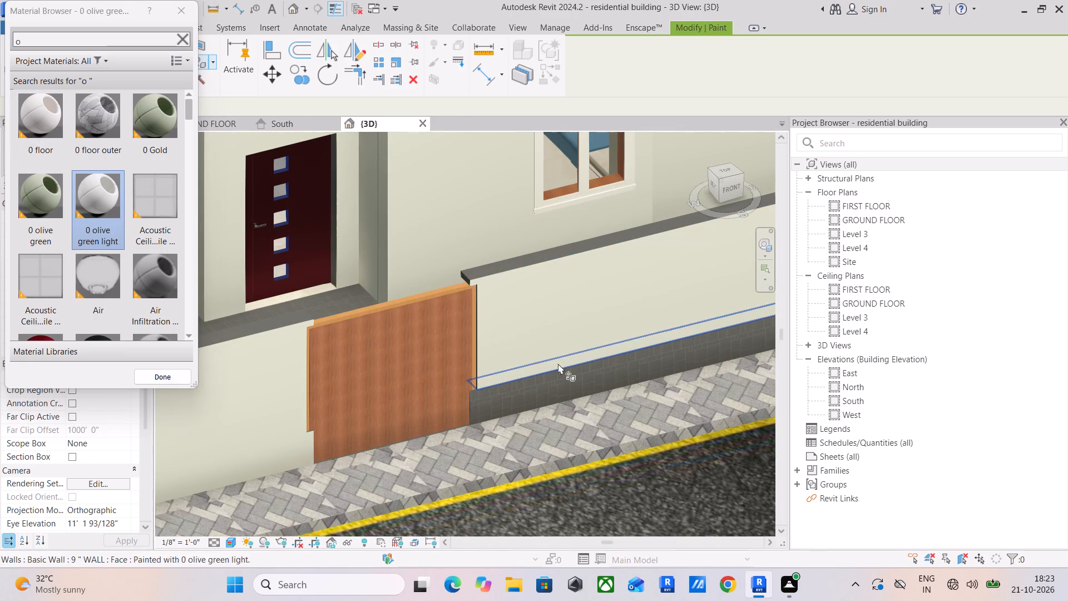
left_click(515, 393)
Paint the right side's base strip, the three exposed step ends and the adjoining dark plinth with 0 olive green light.
scroll(572, 380, "down", 4)
middle_click_drag(637, 376, 343, 435)
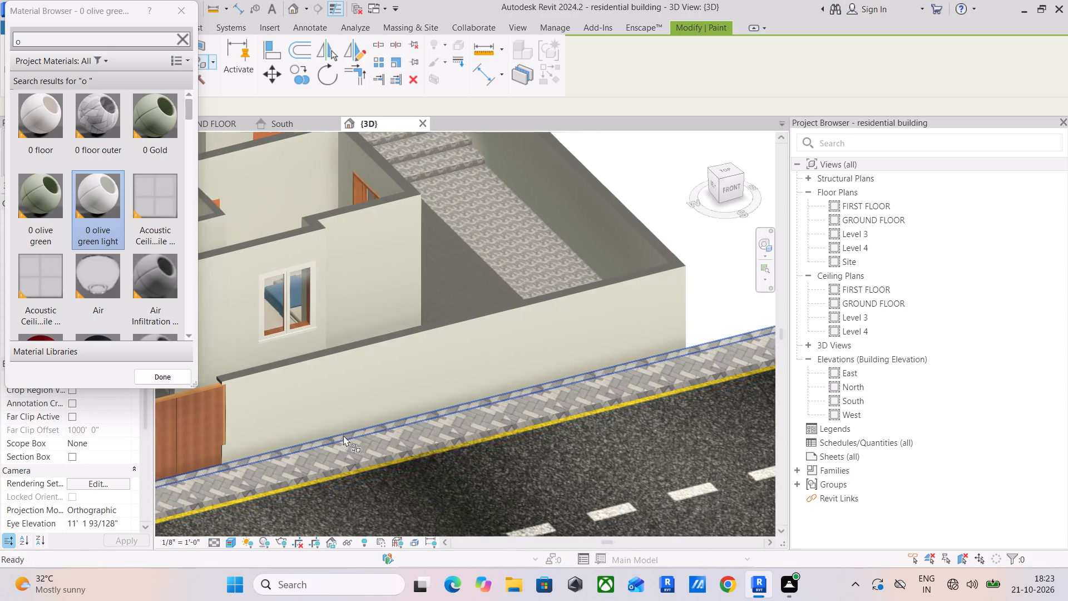
scroll(570, 377, "down", 7)
scroll(672, 312, "down", 3)
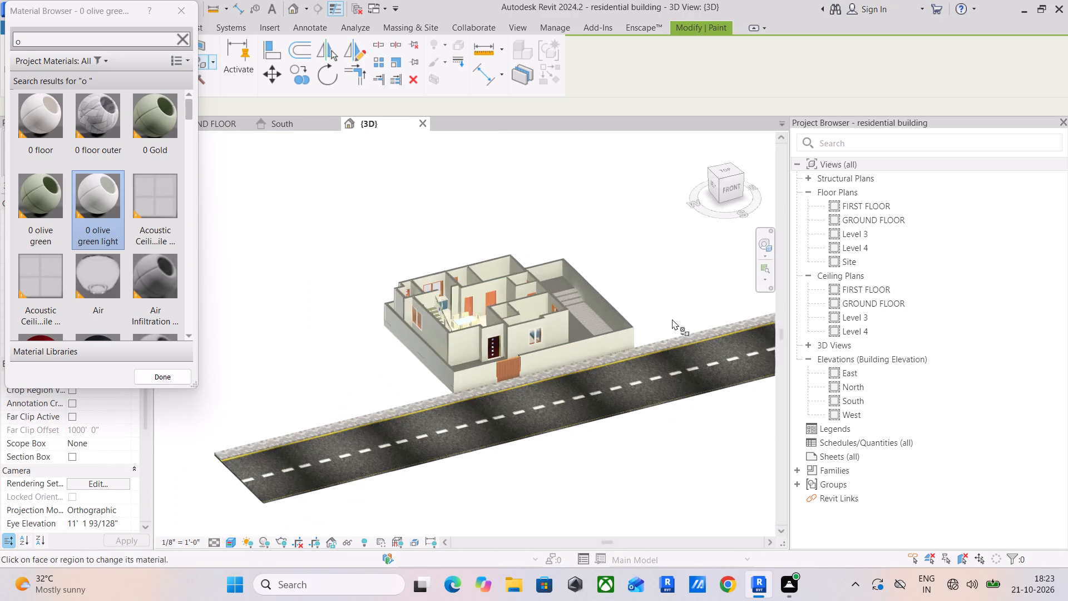
middle_click_drag(672, 319, 423, 302, "shift")
scroll(740, 418, "up", 14)
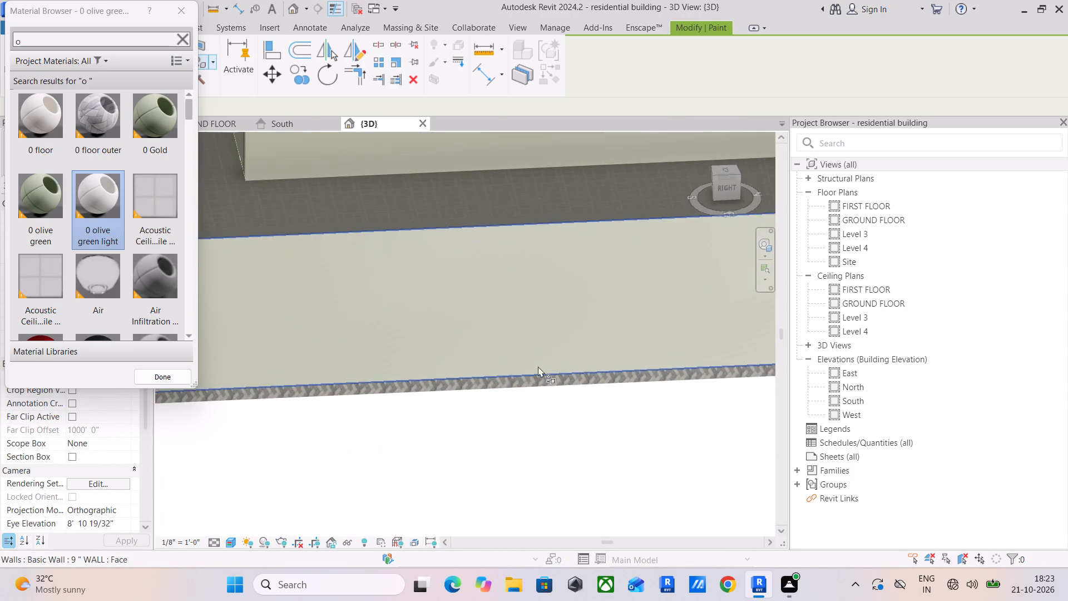
scroll(482, 384, "up", 4)
left_click(482, 379)
scroll(578, 396, "down", 4)
middle_click_drag(649, 405, 313, 414)
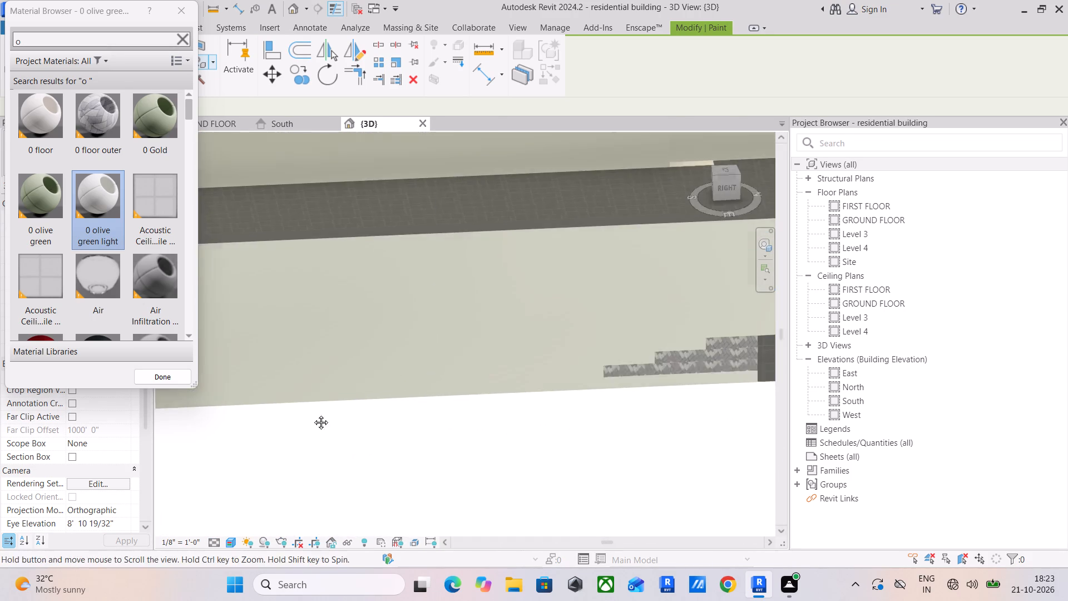
middle_click_drag(313, 414, 127, 414)
scroll(434, 349, "up", 4)
left_click(456, 358)
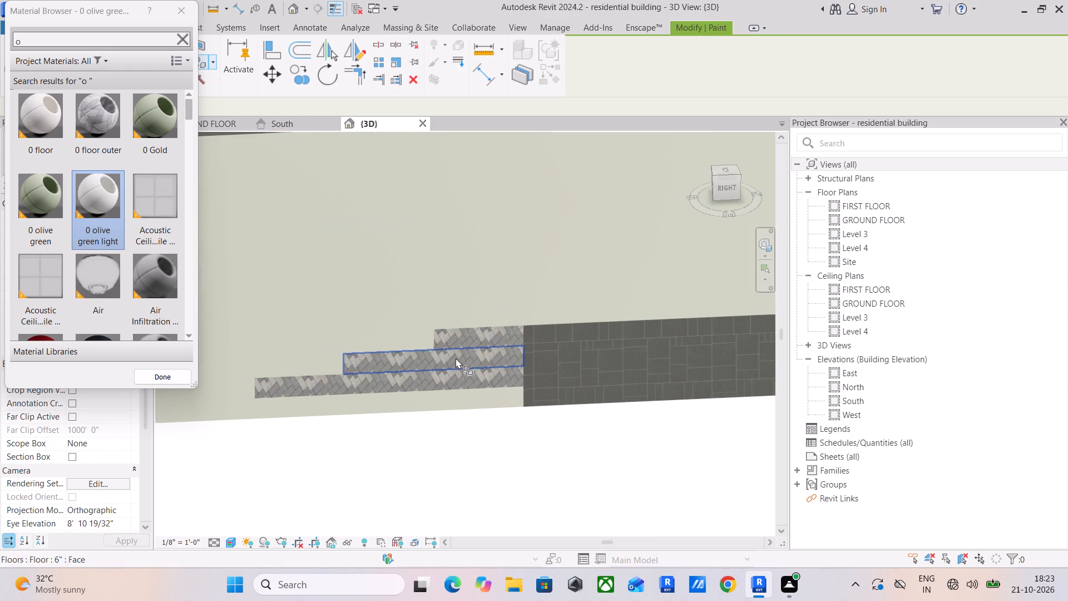
left_click(471, 339)
left_click(438, 380)
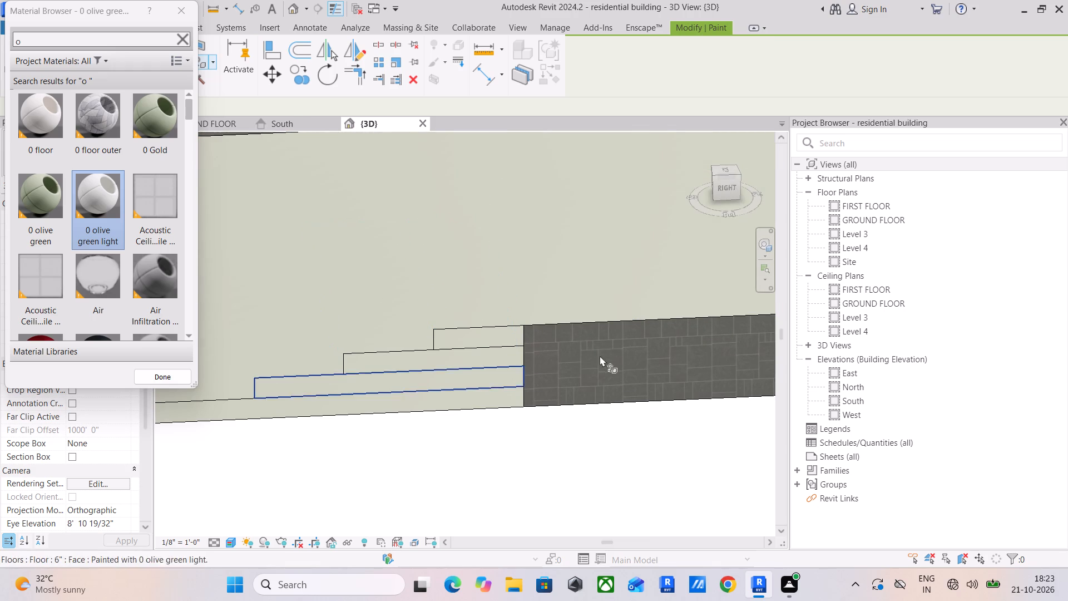
left_click(601, 355)
Paint the two plinth faces along the rear of the building with 0 olive green light and check the adjoining side.
scroll(566, 373, "down", 9)
middle_click_drag(675, 363, 502, 343, "shift")
middle_click_drag(496, 402, 520, 402)
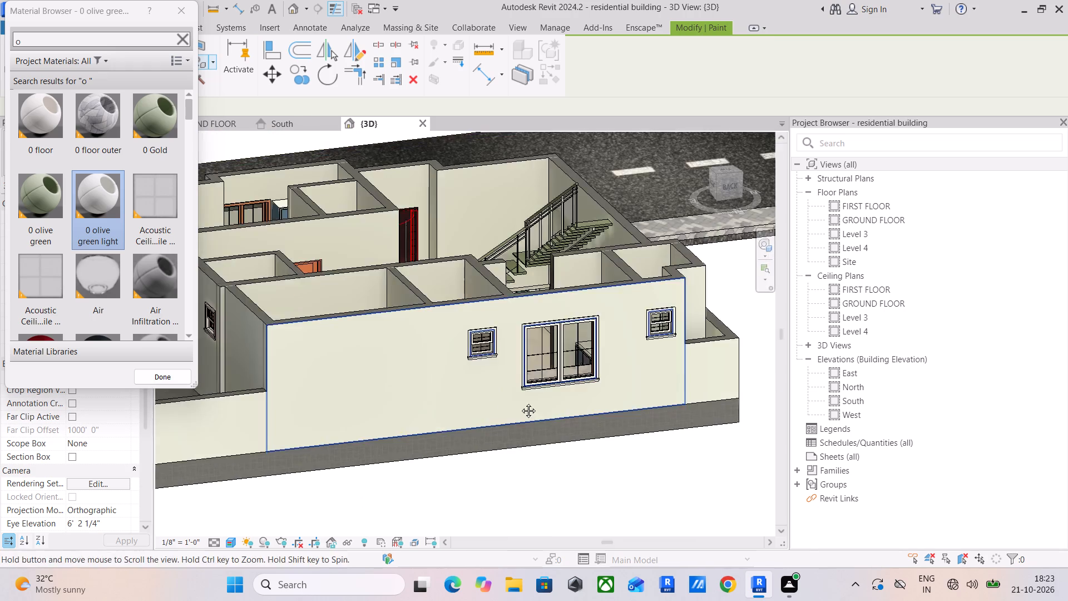
middle_click_drag(520, 402, 709, 347)
left_click(413, 413)
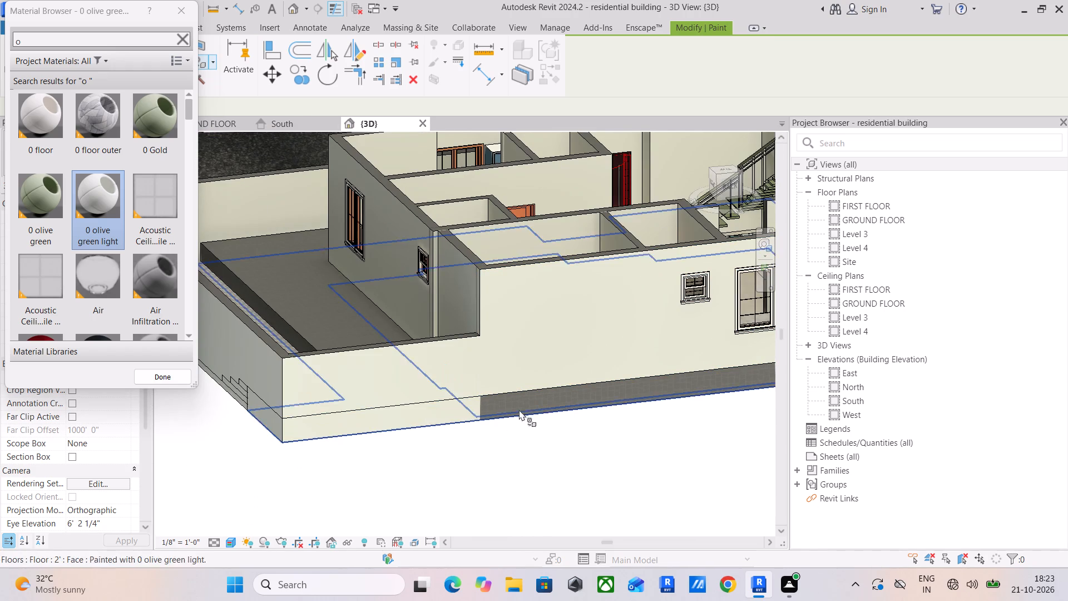
left_click(537, 402)
scroll(640, 412, "down", 3)
middle_click_drag(664, 409, 369, 430)
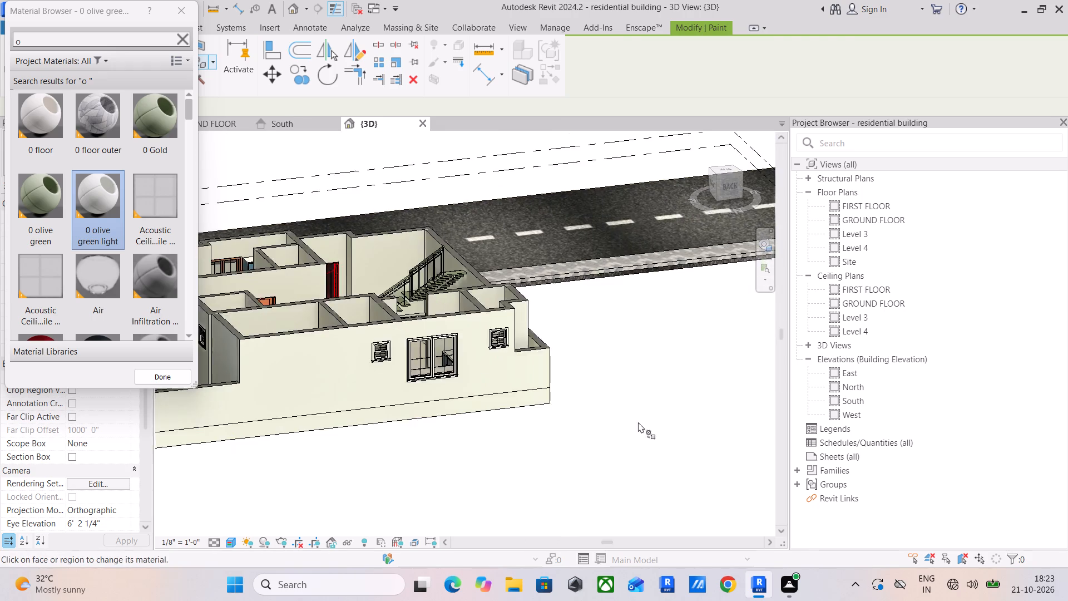
scroll(665, 417, "down", 2)
middle_click_drag(665, 417, 447, 408, "shift")
middle_click_drag(431, 408, 507, 417, "shift")
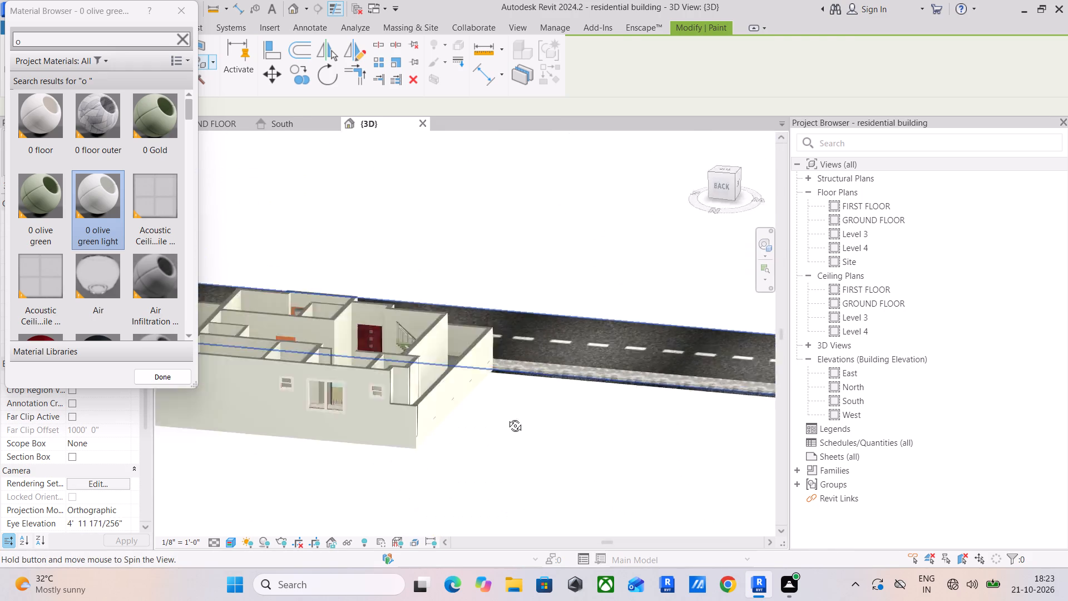
Check the painted plinth around to the road-facing front of the building and end the Paint command.
middle_click_drag(507, 417, 244, 402, "shift")
middle_click_drag(325, 385, 522, 444)
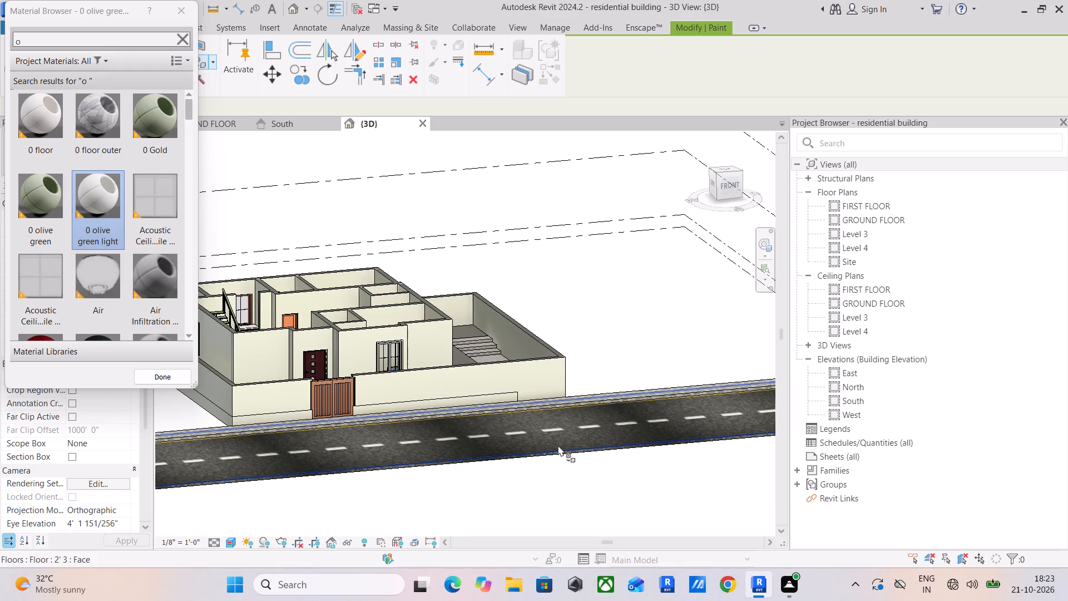
left_click(183, 7)
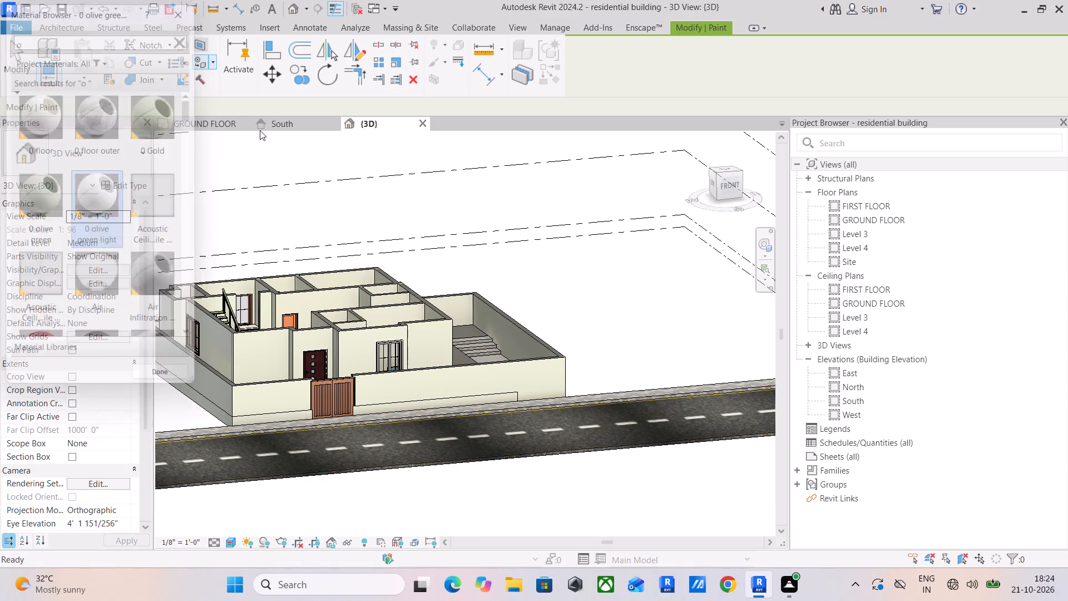
Examine the paved passage, the steps and the outer house walls with their windows inside the boundary wall.
scroll(421, 345, "down", 2)
middle_click_drag(421, 345, 517, 387)
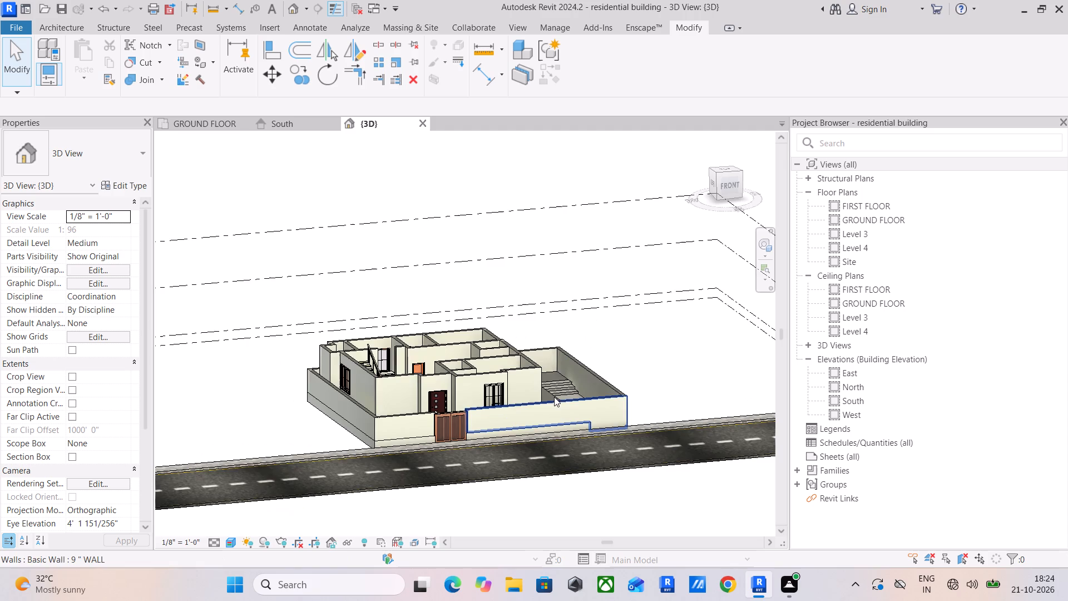
scroll(548, 391, "up", 4)
scroll(619, 358, "up", 7)
scroll(543, 394, "up", 4)
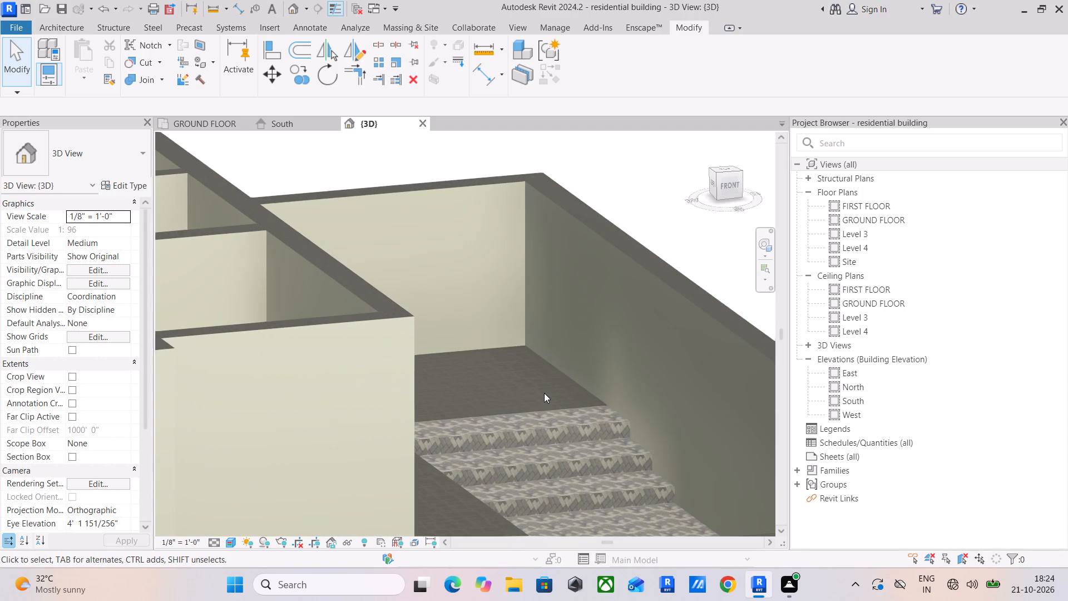
middle_click_drag(526, 399, 454, 439, "shift")
middle_click_drag(454, 439, 203, 291)
scroll(203, 291, "up", 1)
scroll(254, 330, "down", 4)
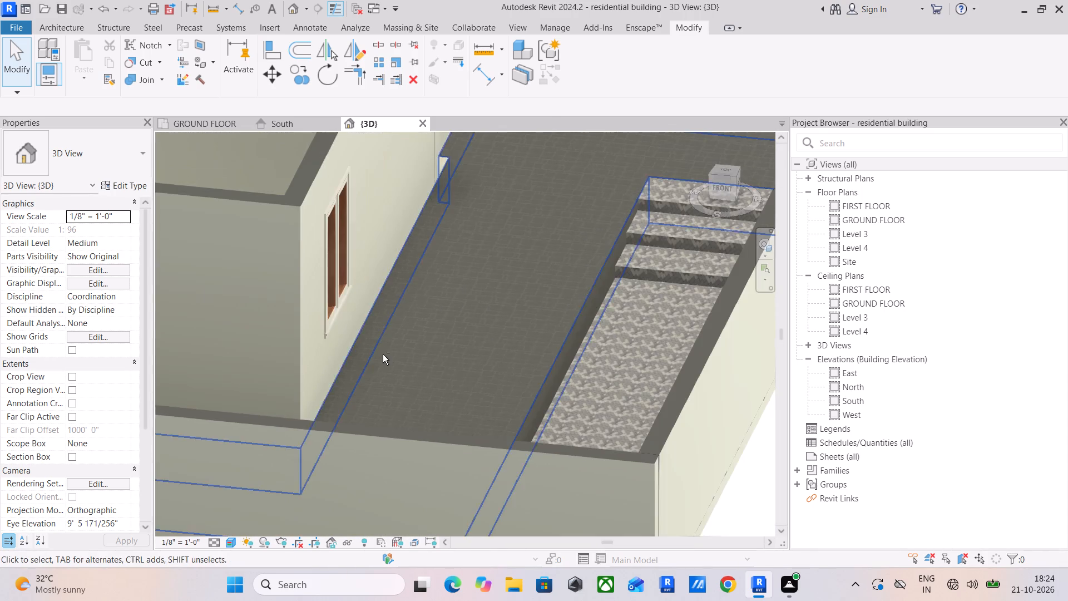
middle_click_drag(383, 354, 284, 400, "shift")
middle_click_drag(339, 414, 288, 401)
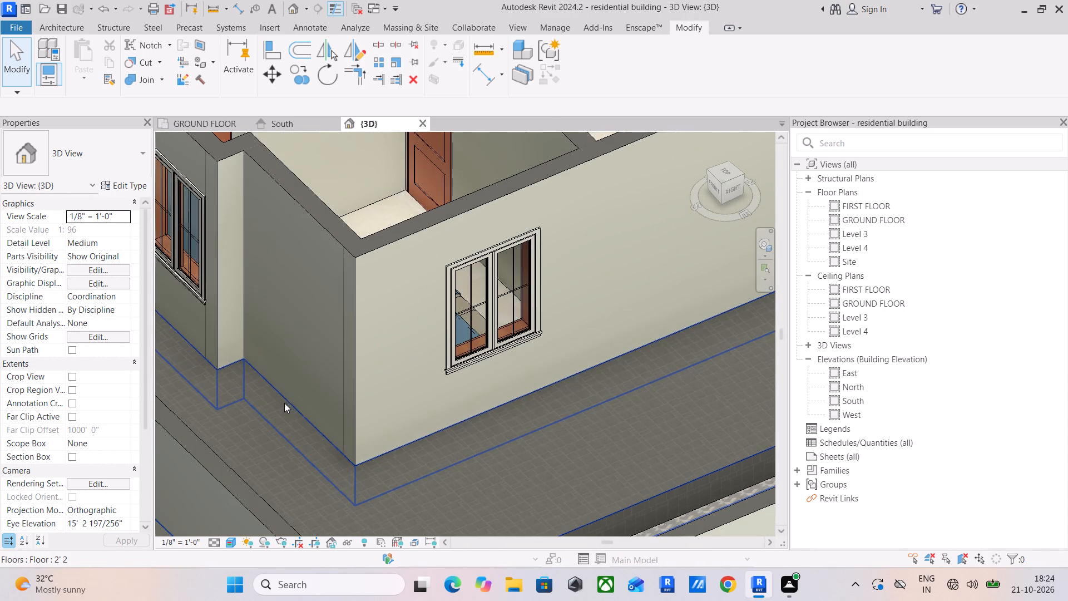
scroll(315, 439, "down", 2)
middle_click_drag(315, 439, 348, 459)
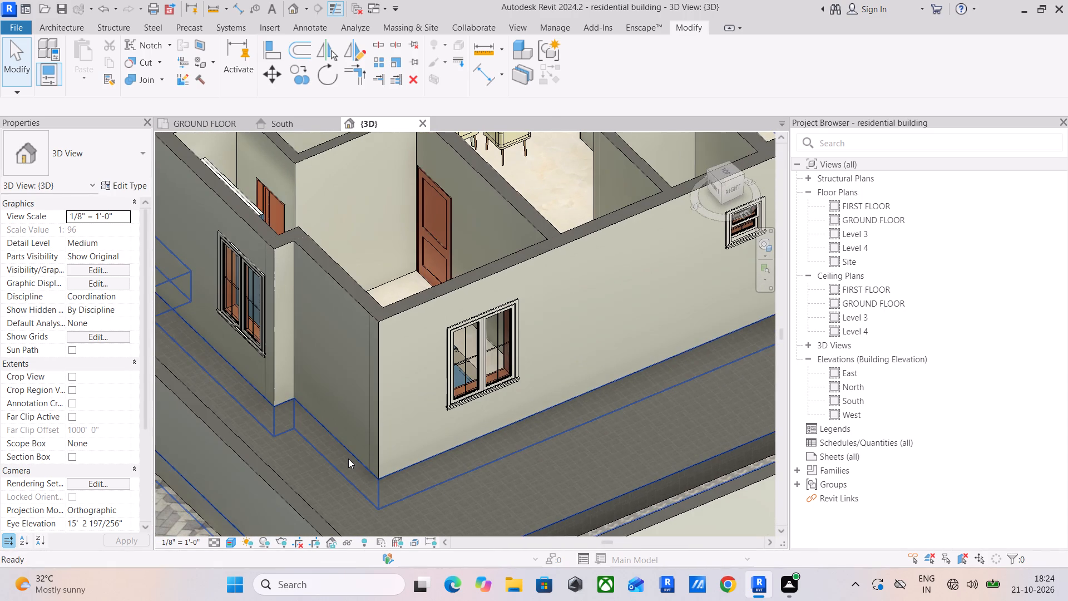
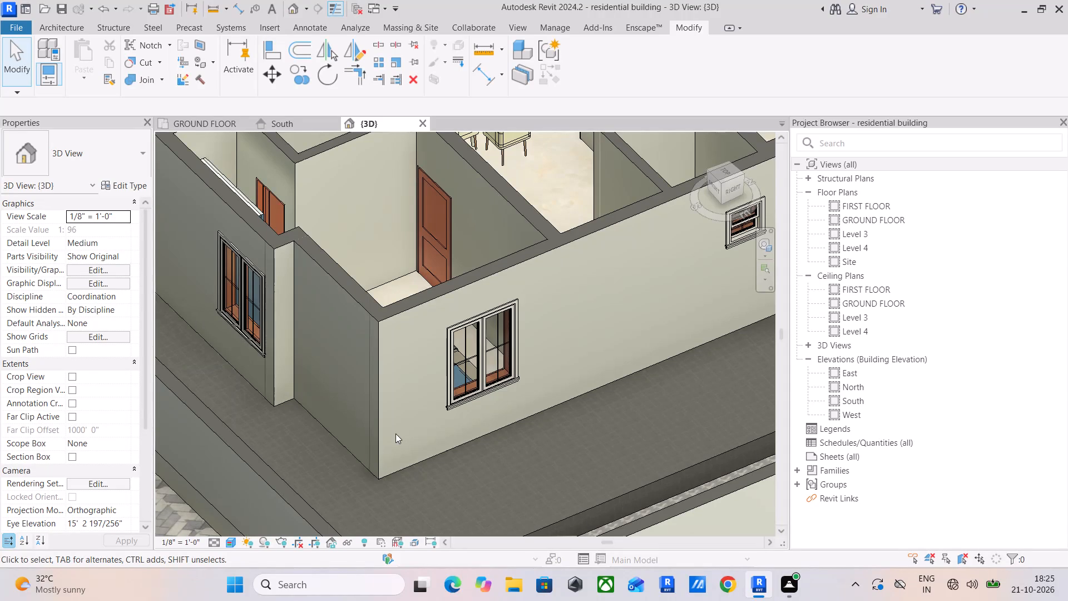
Enable risers in the run type of the living room's assembled stair.
scroll(395, 433, "down", 3)
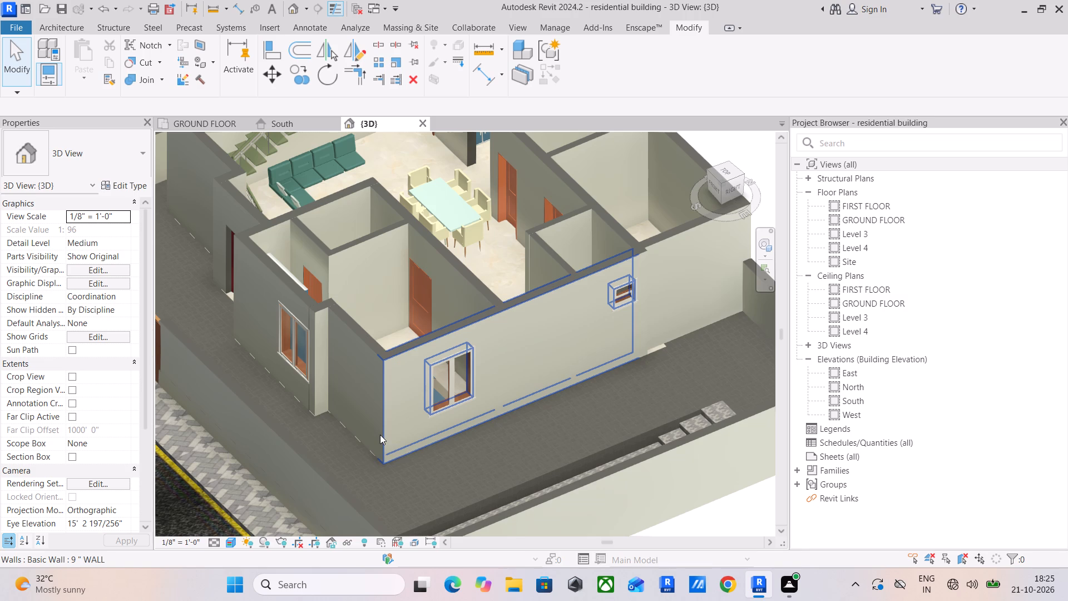
scroll(380, 435, "up", 1)
scroll(380, 435, "down", 5)
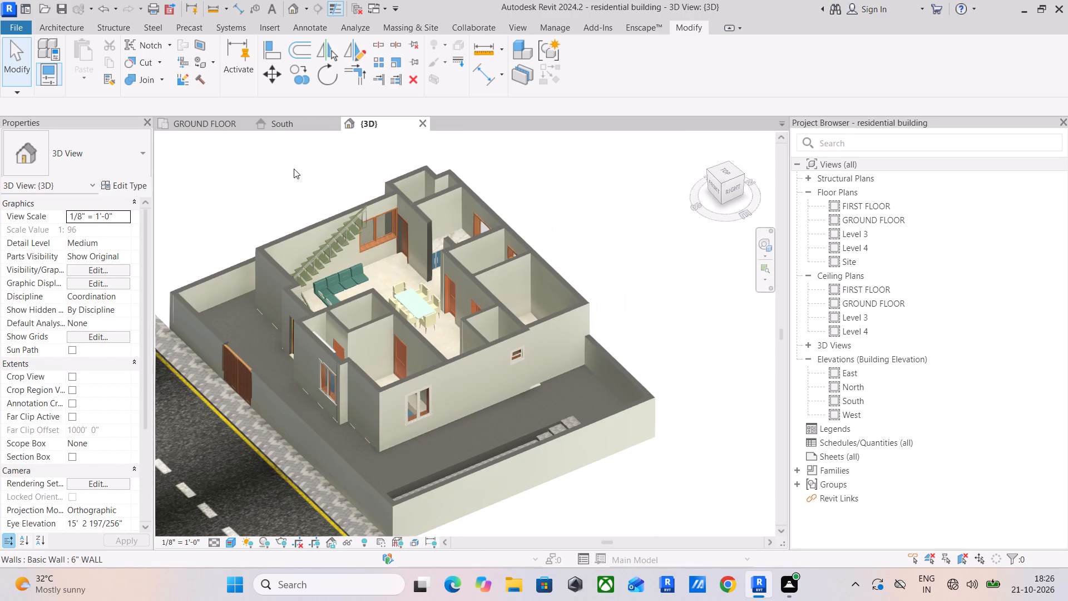
scroll(294, 169, "down", 1)
scroll(334, 245, "up", 7)
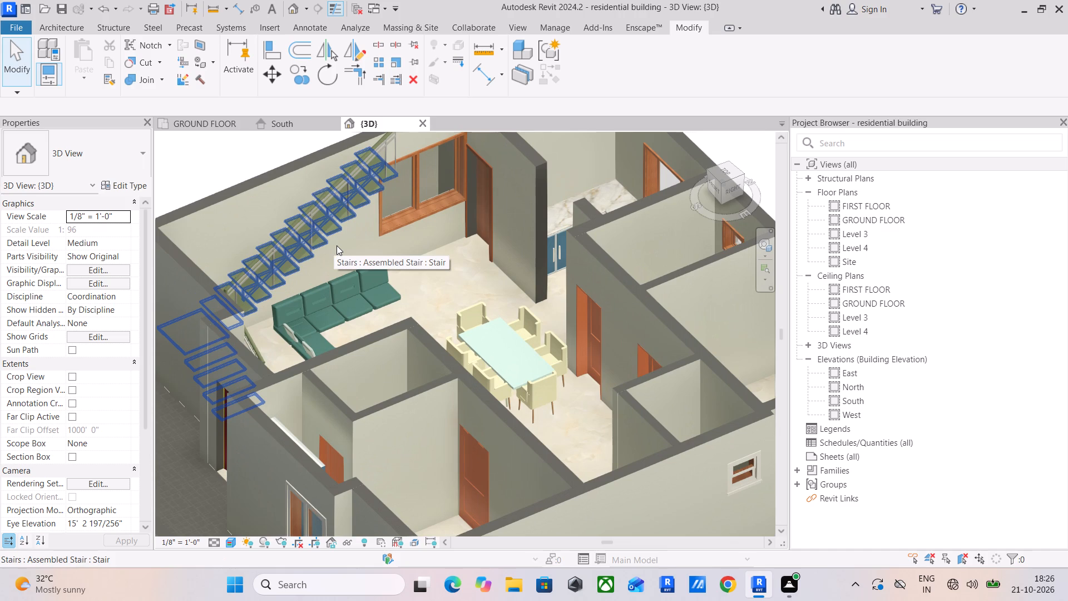
left_click(339, 231)
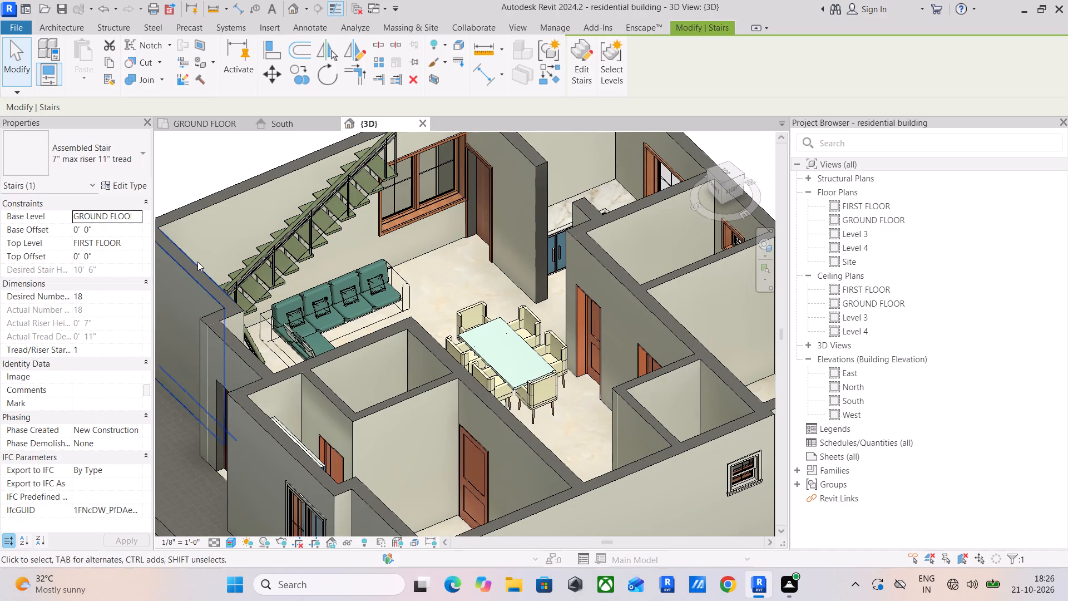
left_click(144, 187)
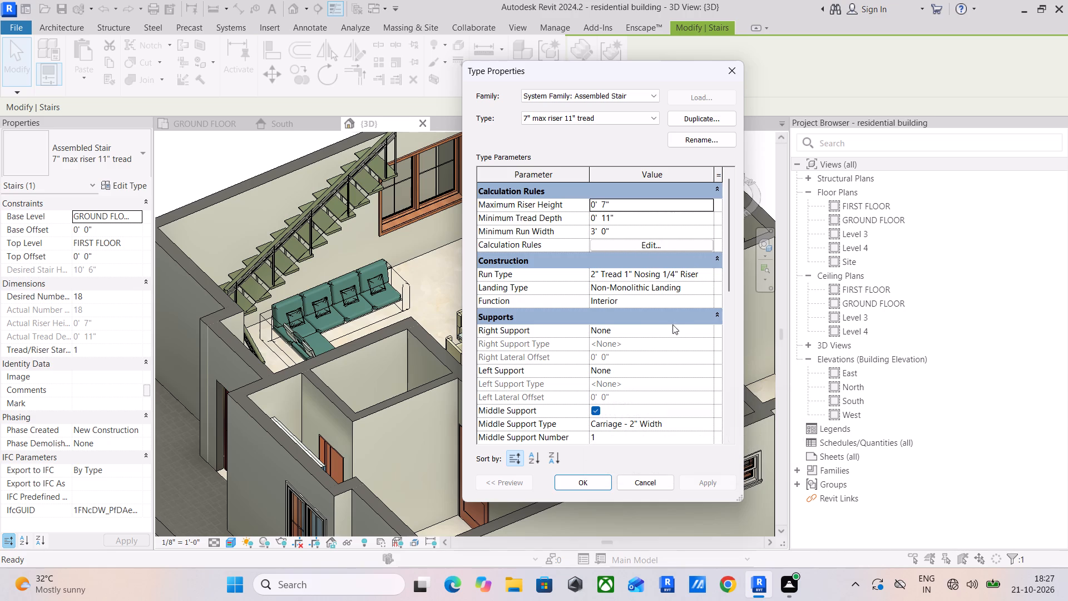
left_click(706, 273)
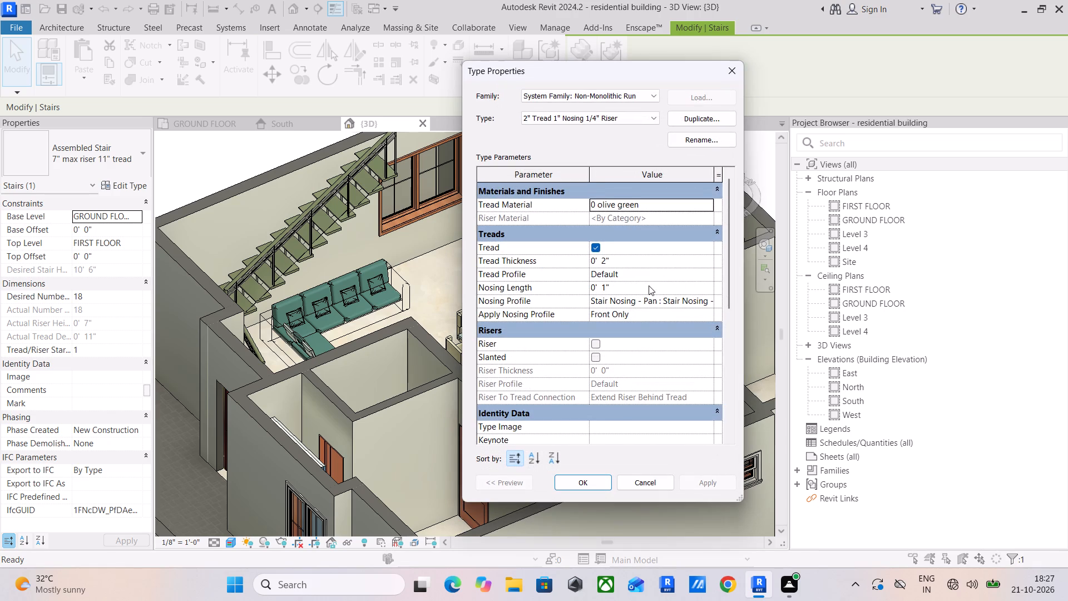
left_click(596, 342)
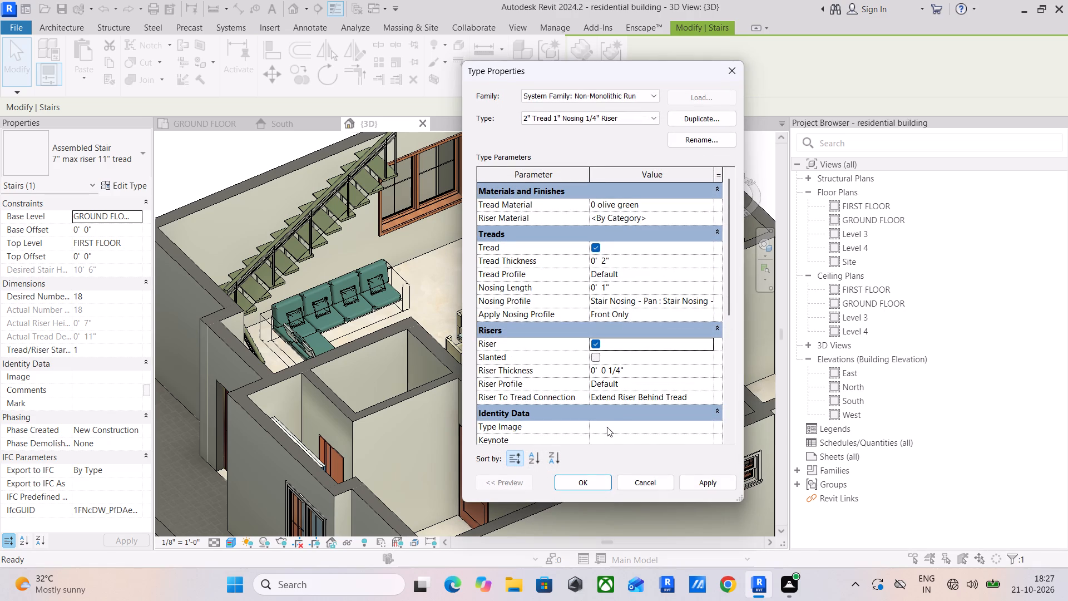
left_click(601, 483)
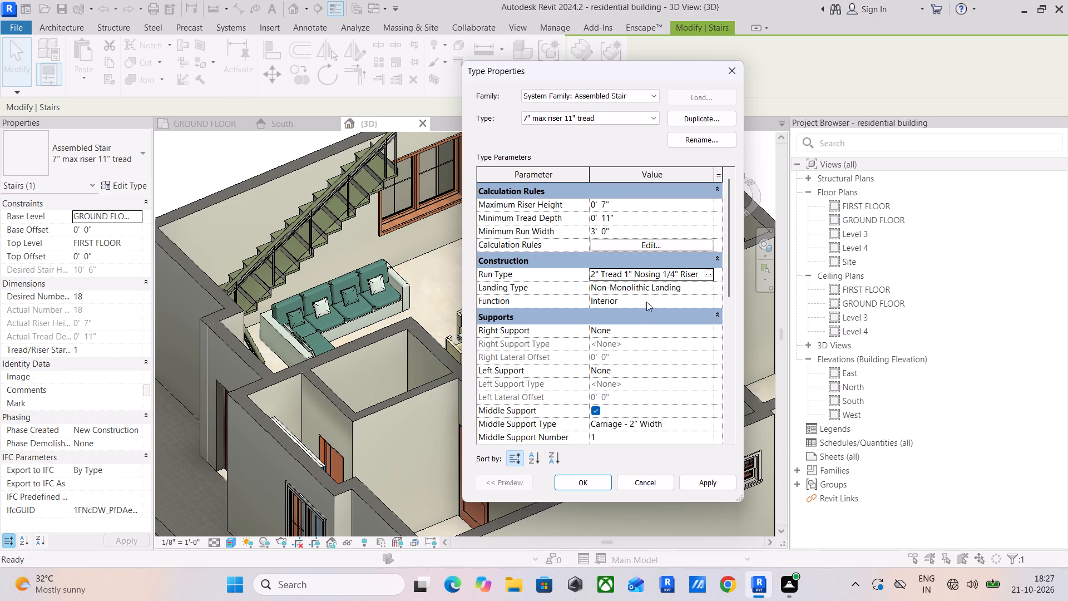
Turn off the stair type's middle support and set its left support to Stringer (Closed).
left_click(595, 416)
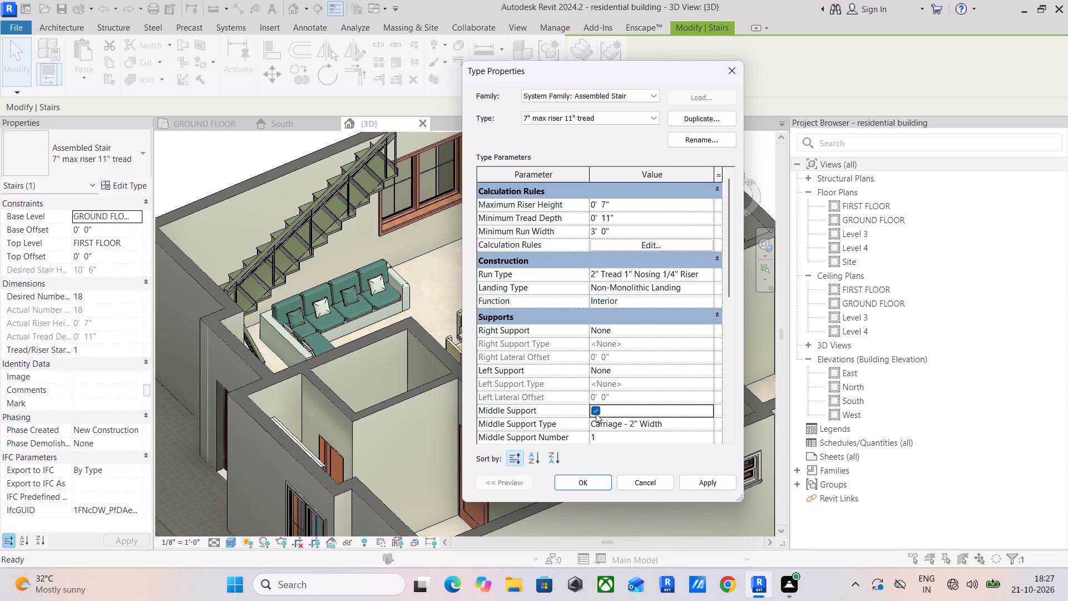
left_click(597, 411)
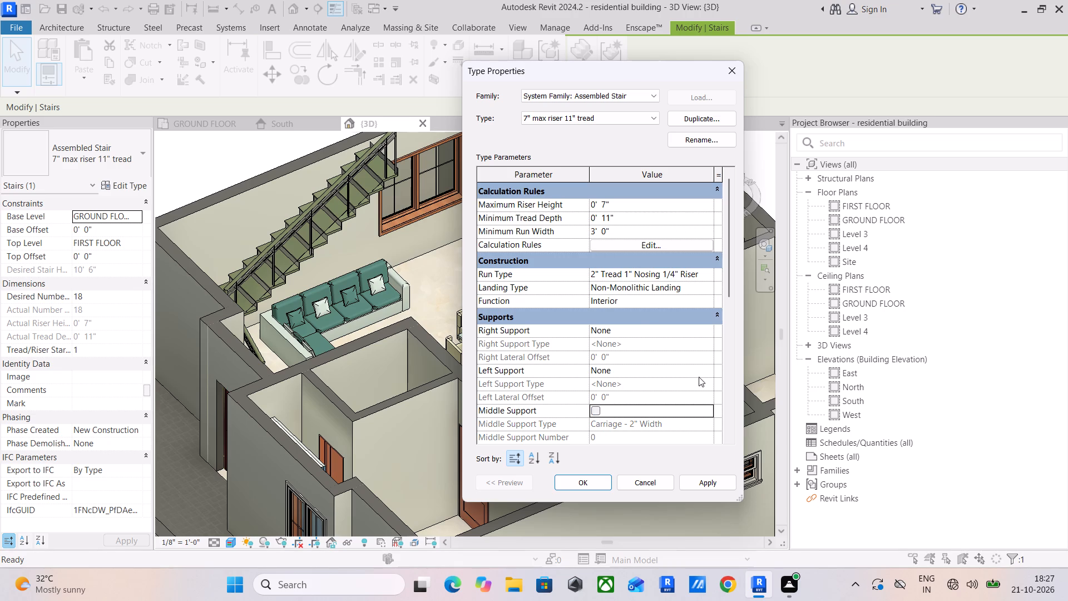
left_click(709, 371)
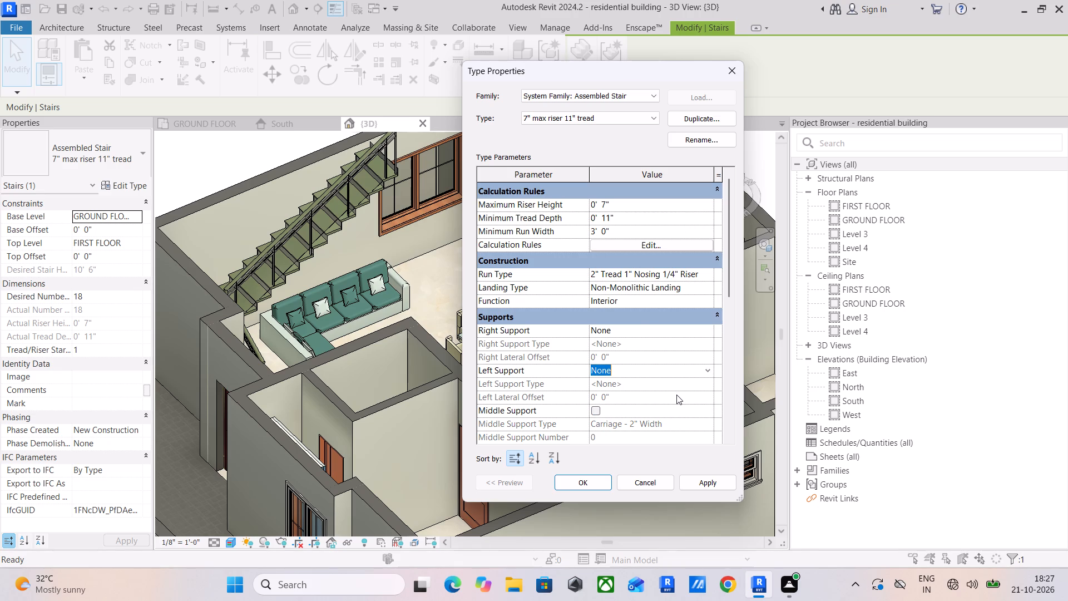
left_click(676, 395)
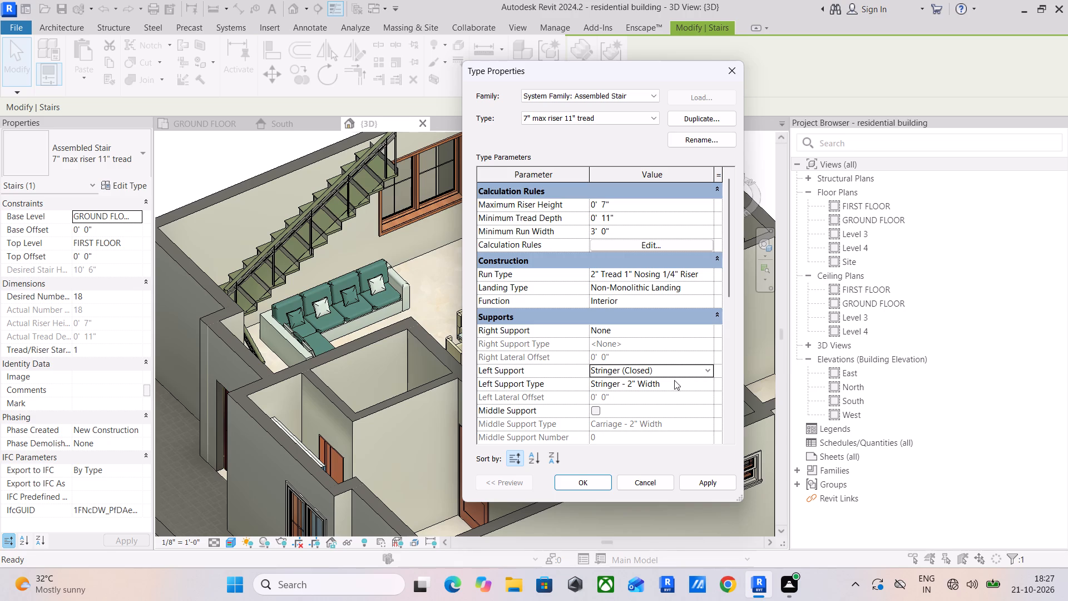
Assign the 0 olive green light material to the left support's Stringer - 2" Width type and apply the stair type changes.
left_click(703, 387)
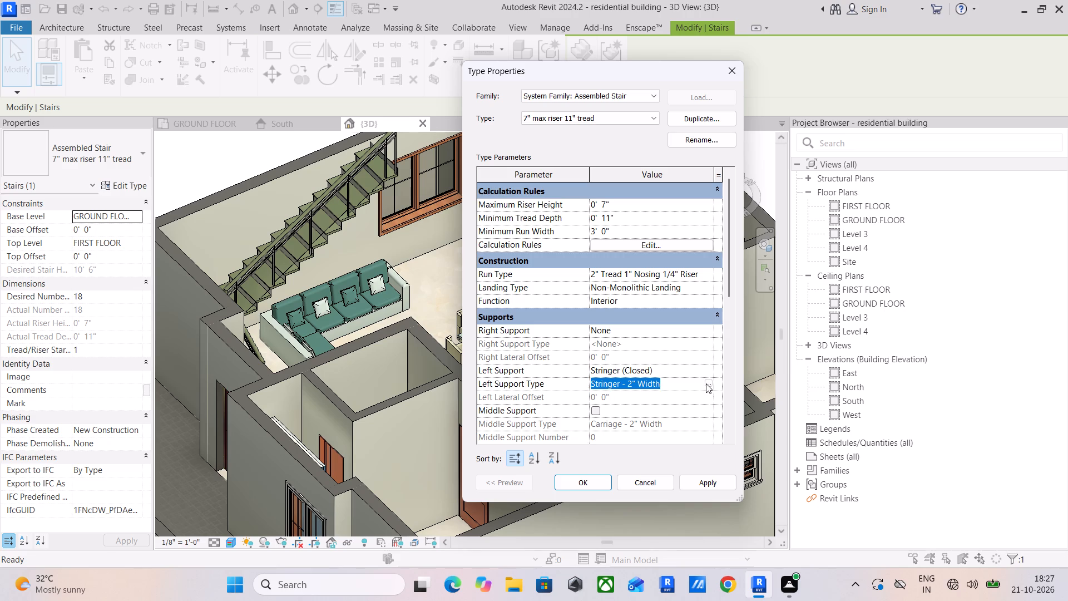
left_click(708, 383)
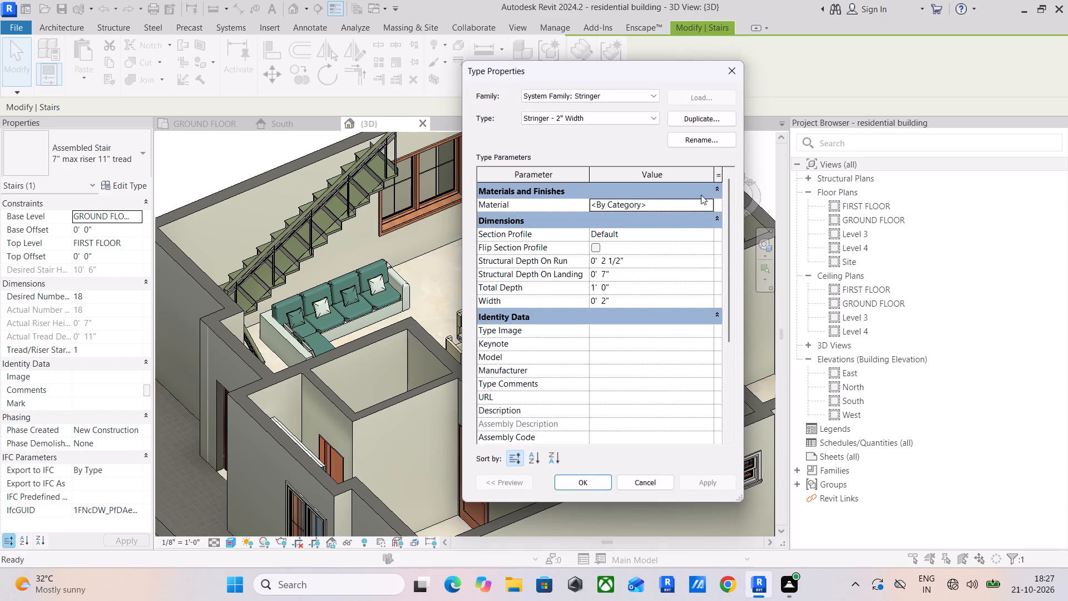
left_click(710, 204)
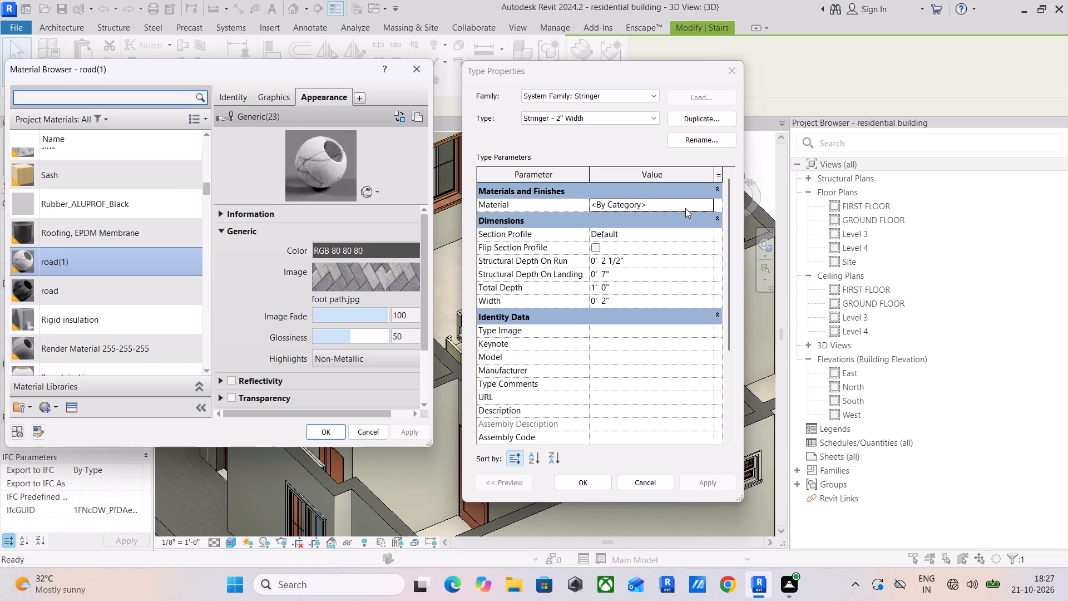
type("olive")
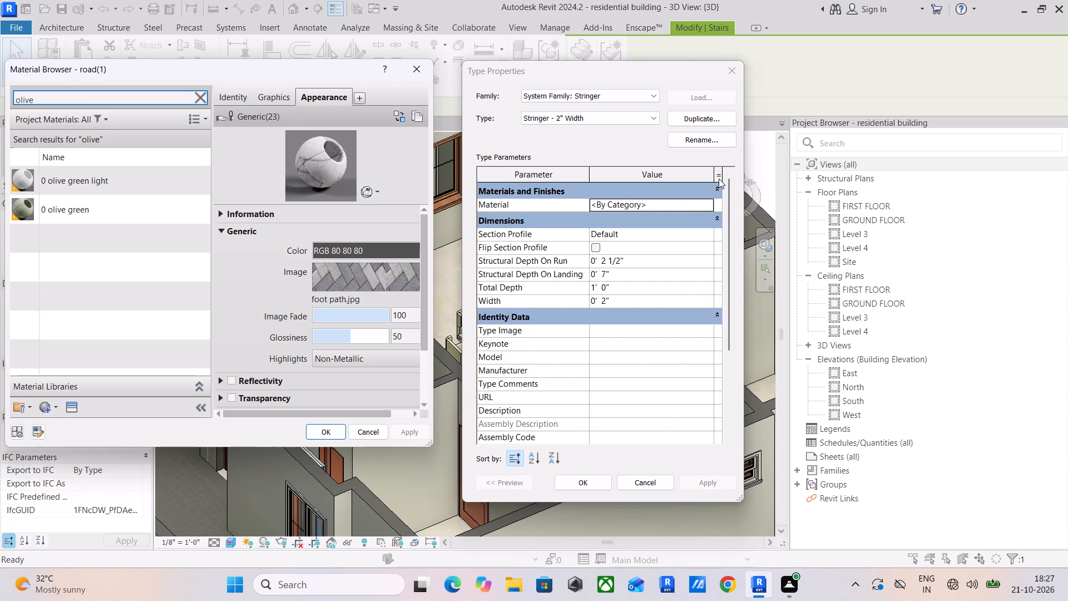
left_click(186, 208)
left_click(187, 169)
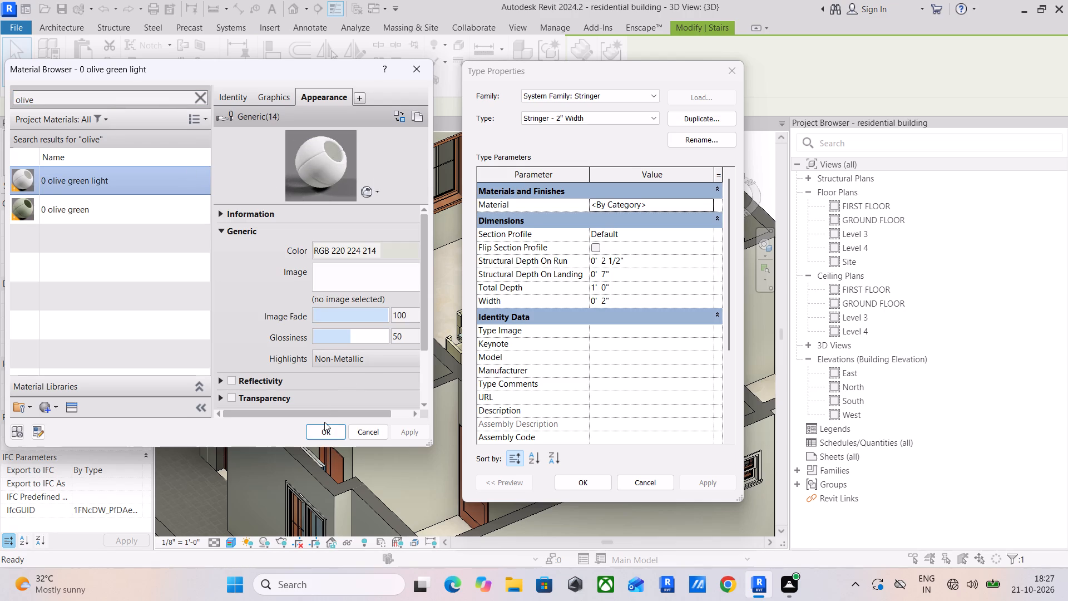
left_click(343, 434)
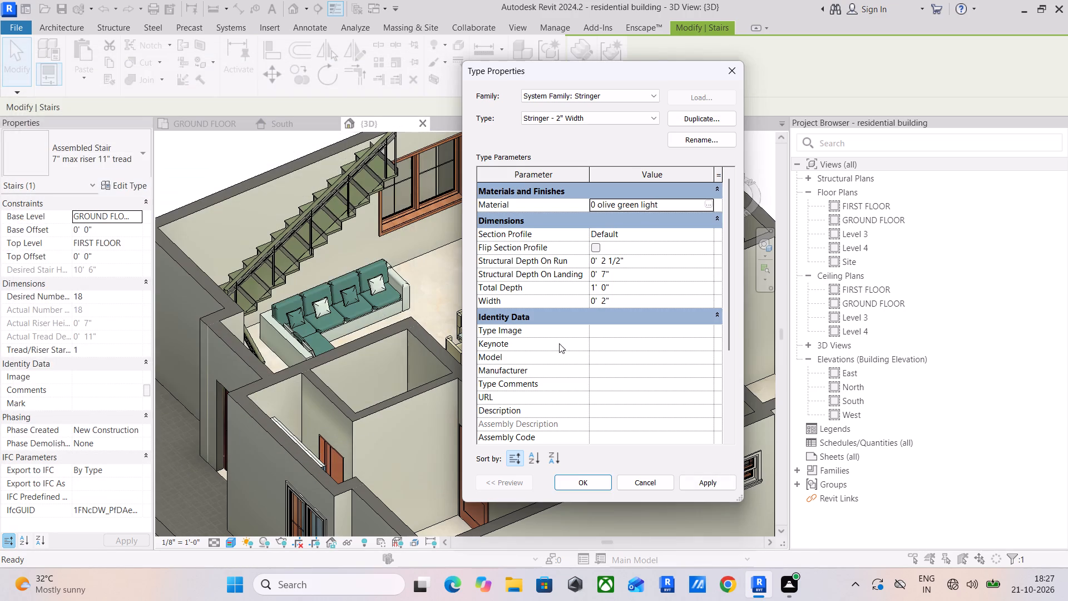
left_click(701, 482)
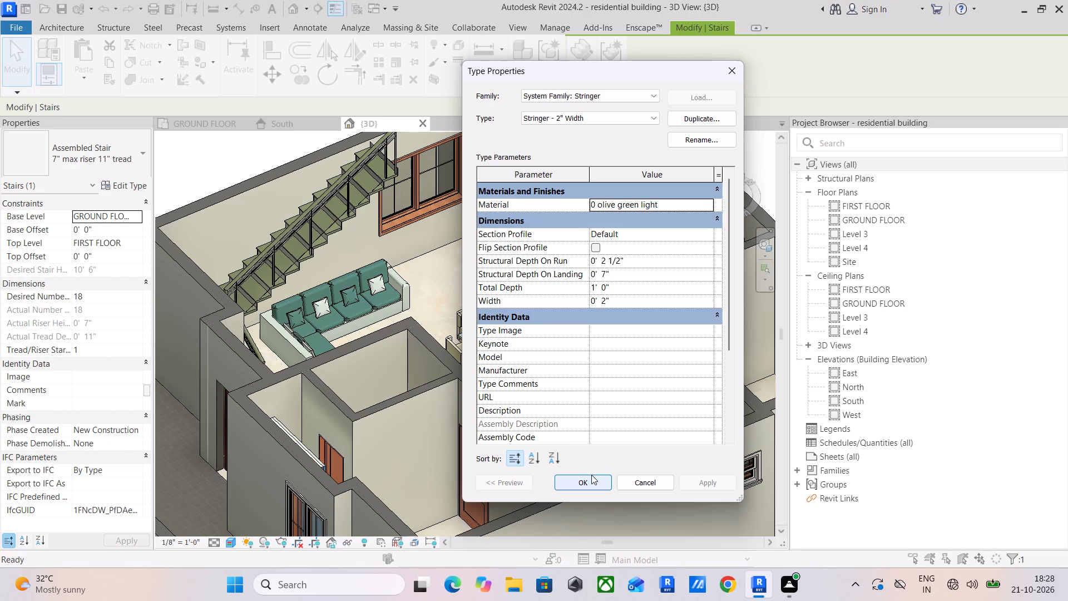
left_click(591, 475)
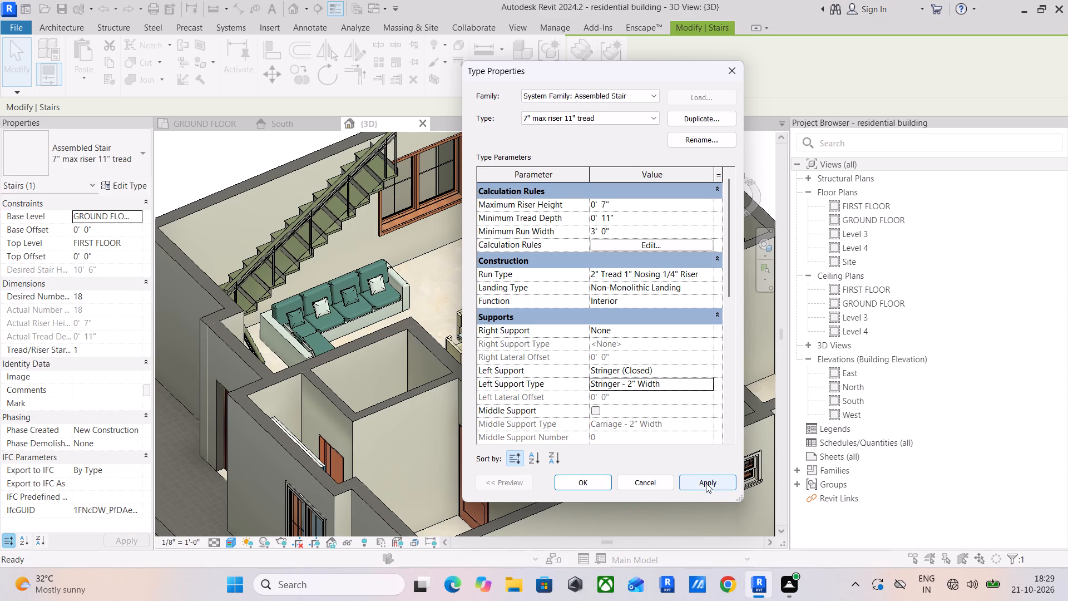
left_click(706, 483)
left_click(587, 483)
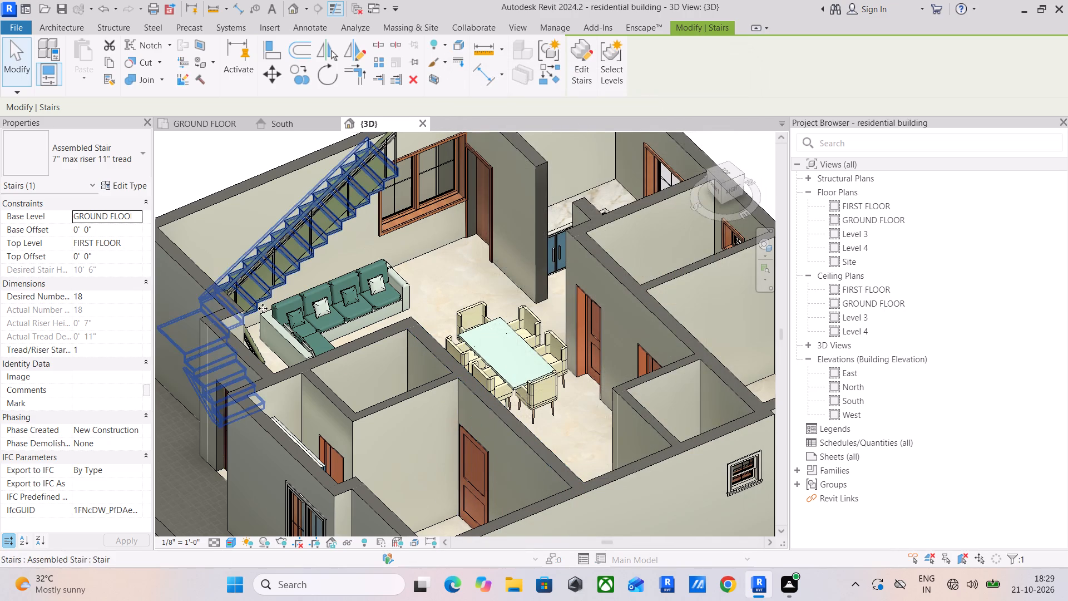
Set the stair type's right support to Stringer (Closed), using the Stringer - 2" Width type.
scroll(253, 262, "up", 9)
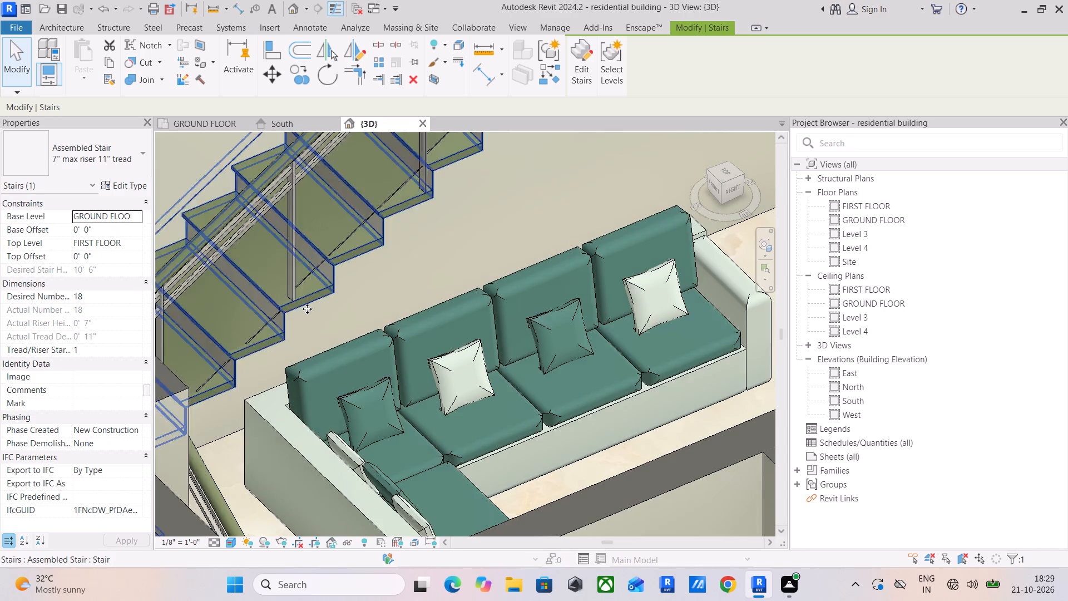
scroll(307, 309, "down", 3)
middle_click_drag(317, 310, 484, 430)
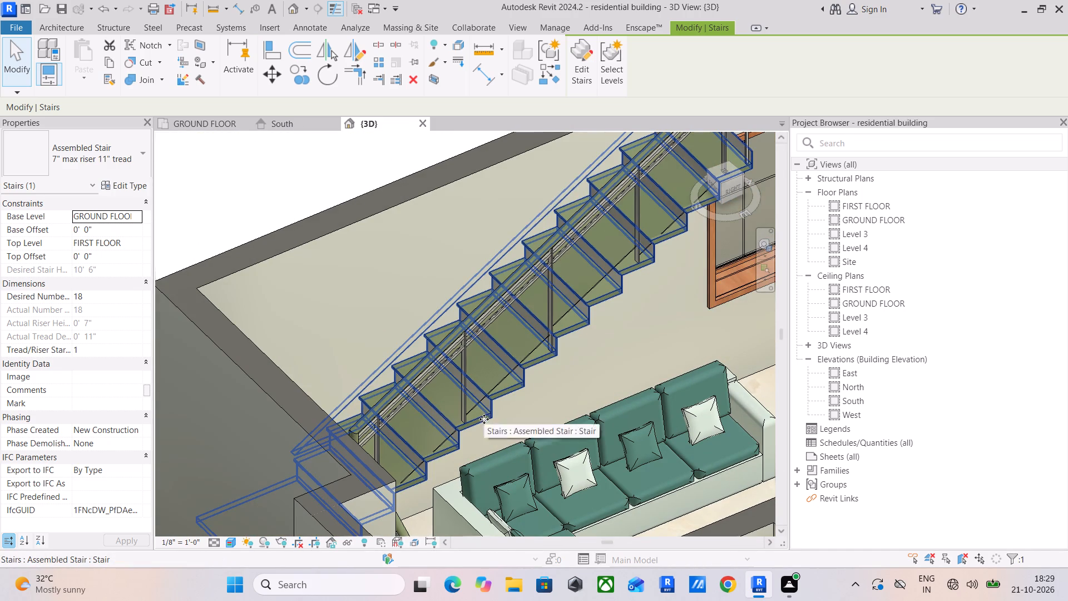
left_click(486, 422)
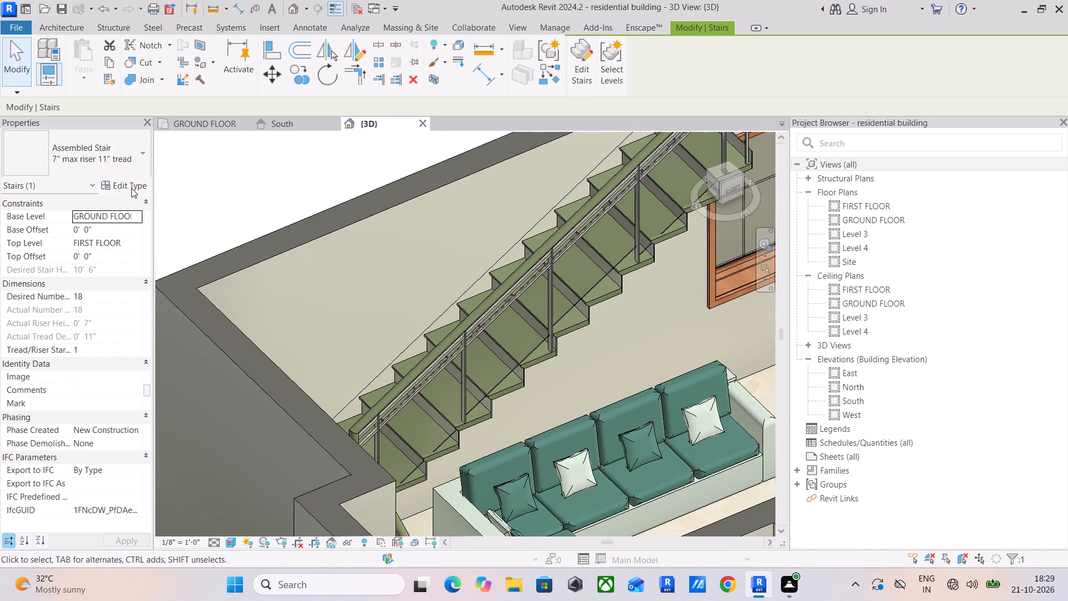
left_click(131, 185)
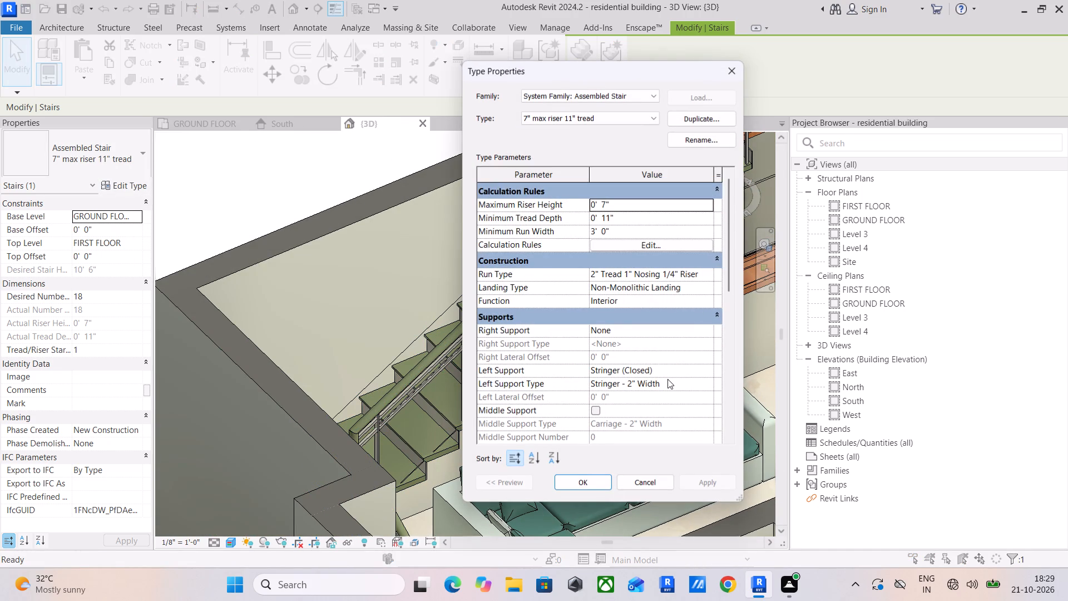
left_click(705, 331)
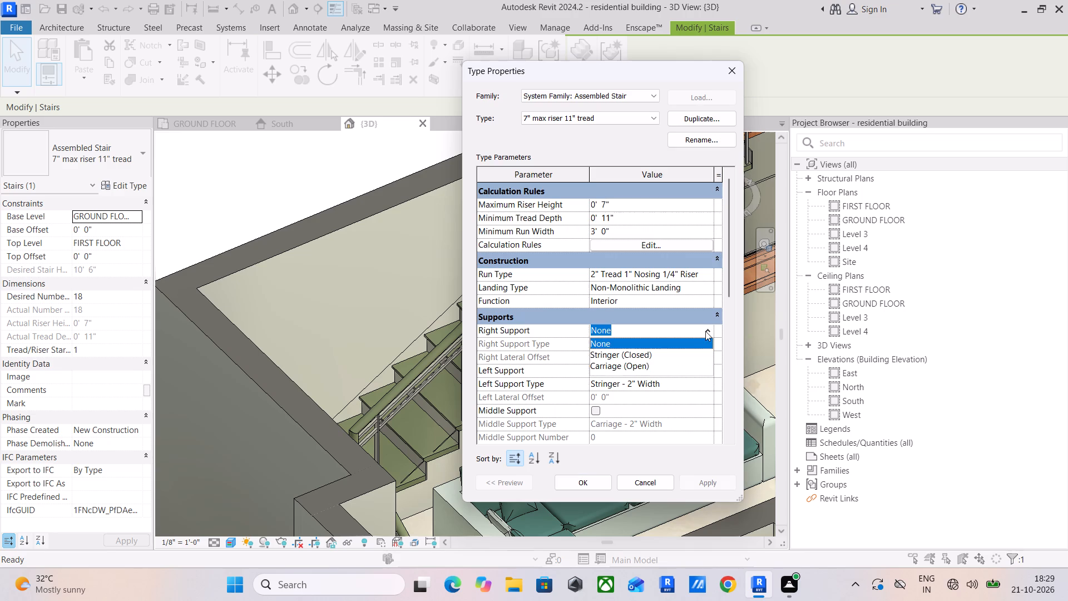
left_click(679, 350)
left_click(705, 342)
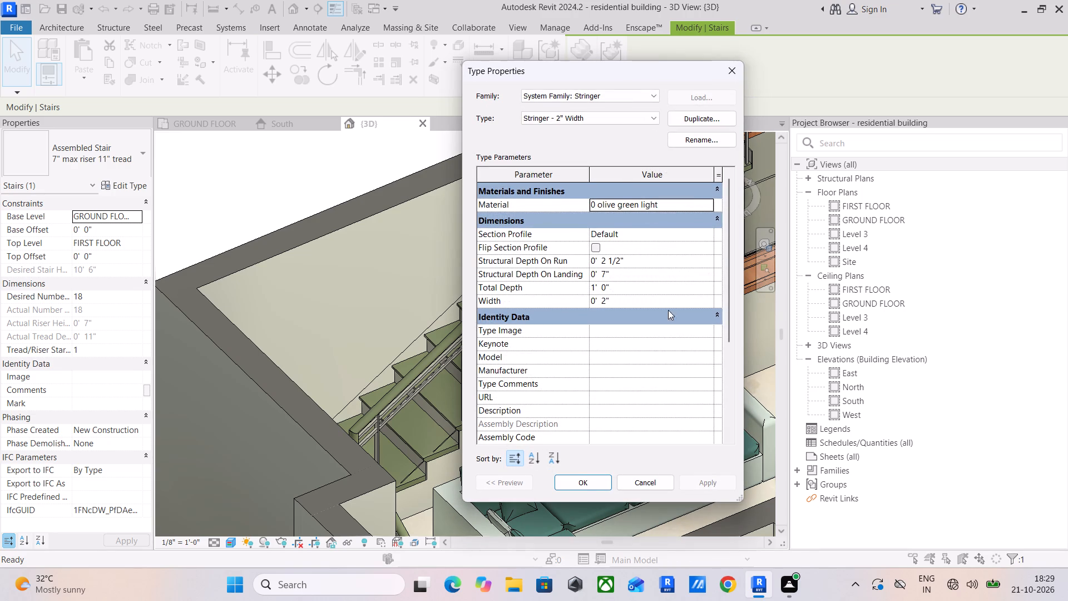
left_click(584, 483)
left_click(711, 481)
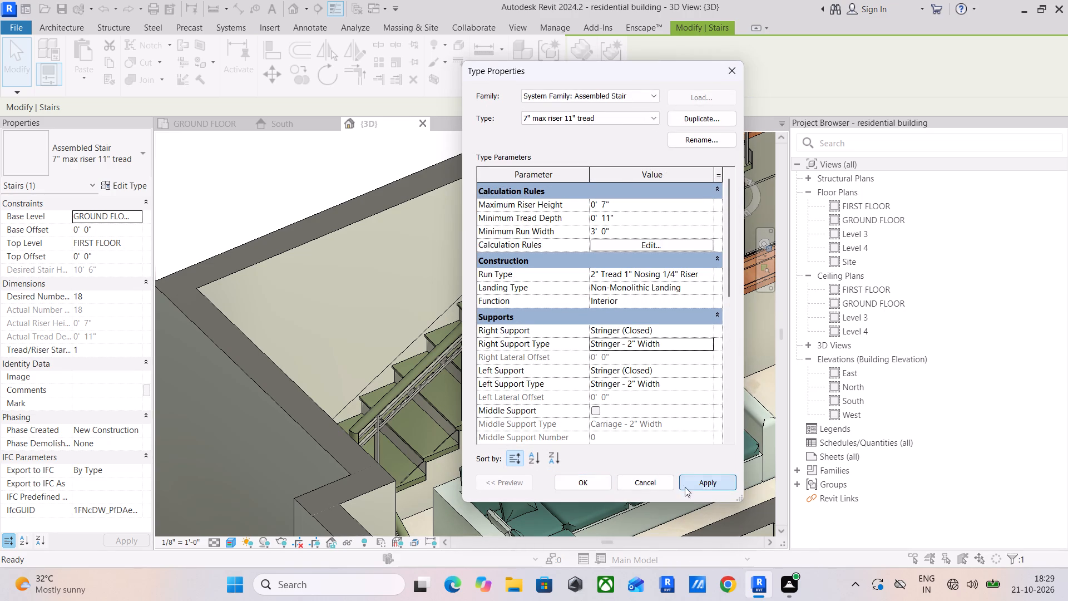
left_click(584, 483)
Set the stair type's left support, on the wall side, to None.
scroll(515, 367, "down", 3)
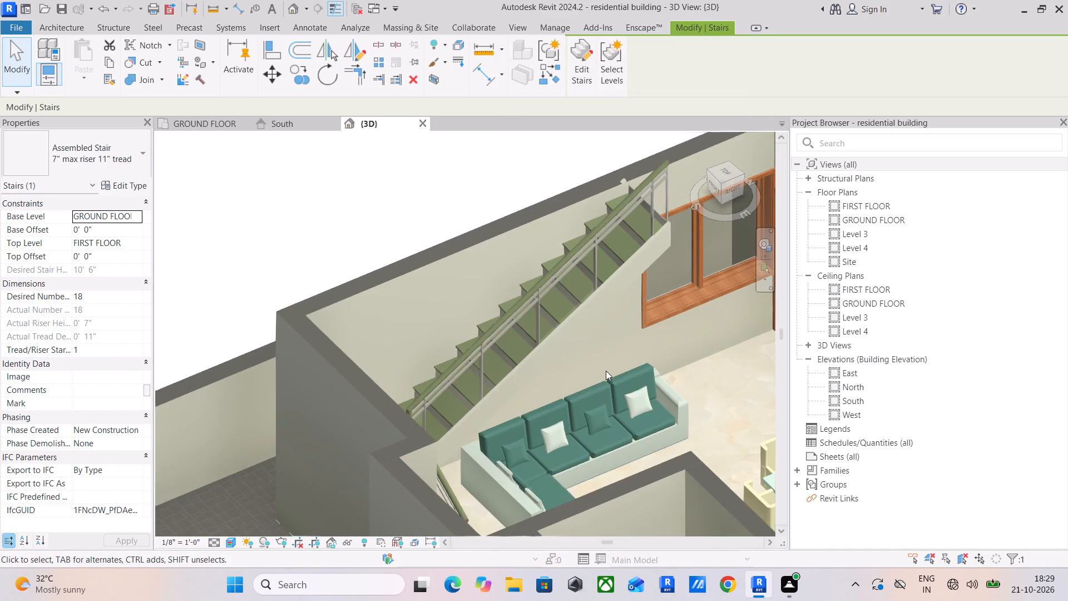
scroll(606, 371, "down", 1)
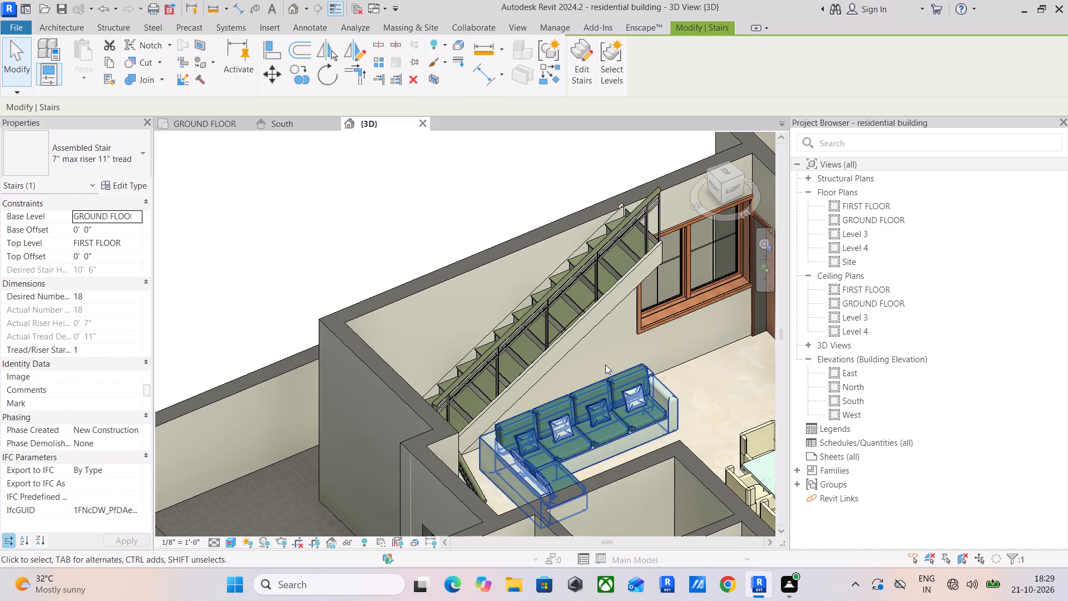
middle_click_drag(506, 338, 588, 333, "shift")
scroll(502, 170, "up", 3)
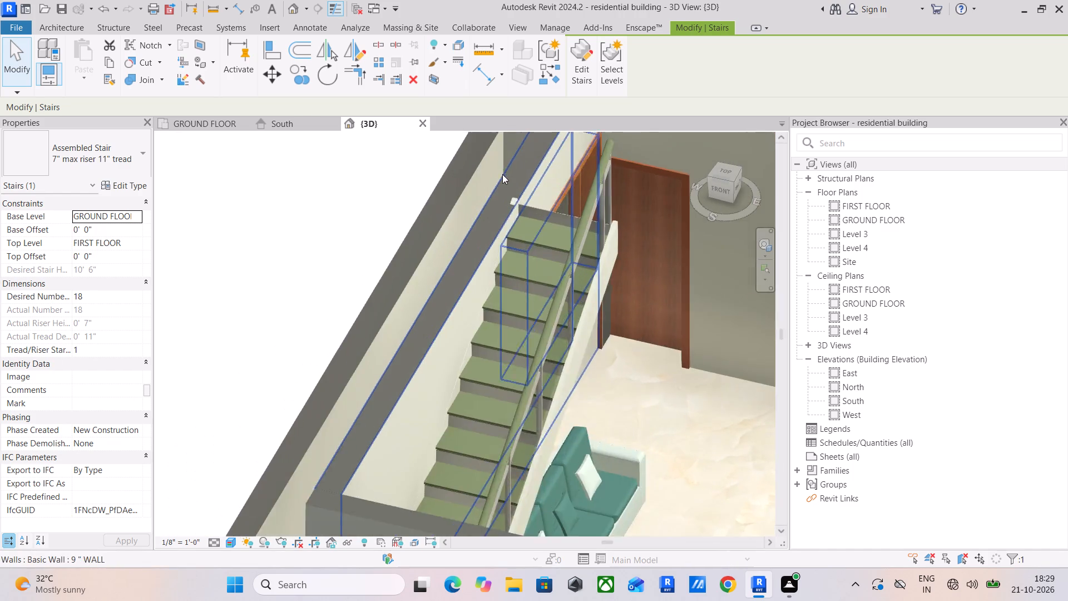
scroll(502, 174, "up", 4)
left_click(514, 202)
left_click(133, 183)
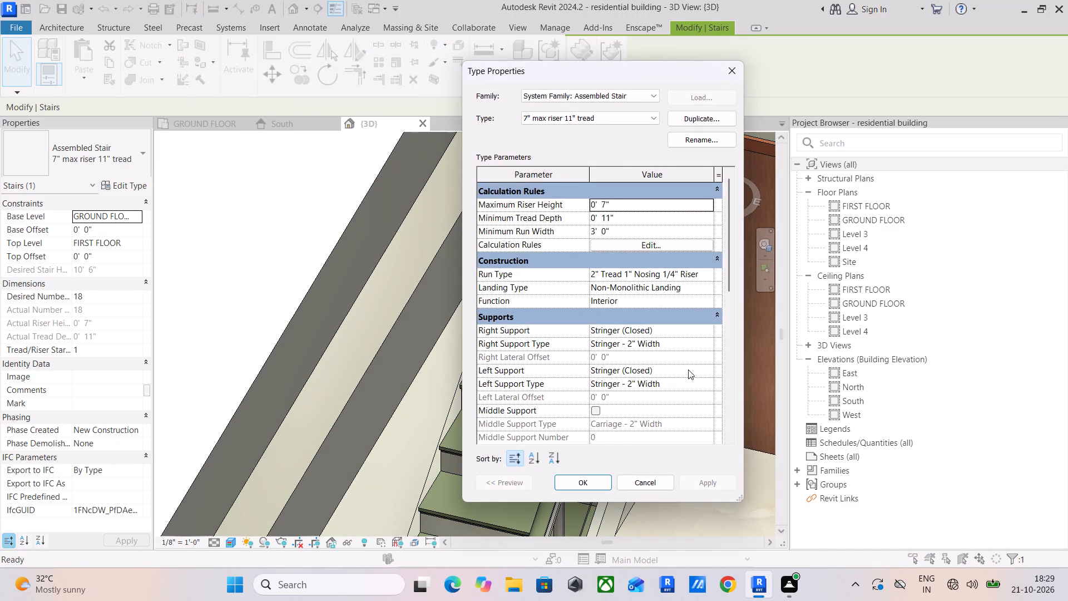
left_click(706, 372)
left_click(708, 368)
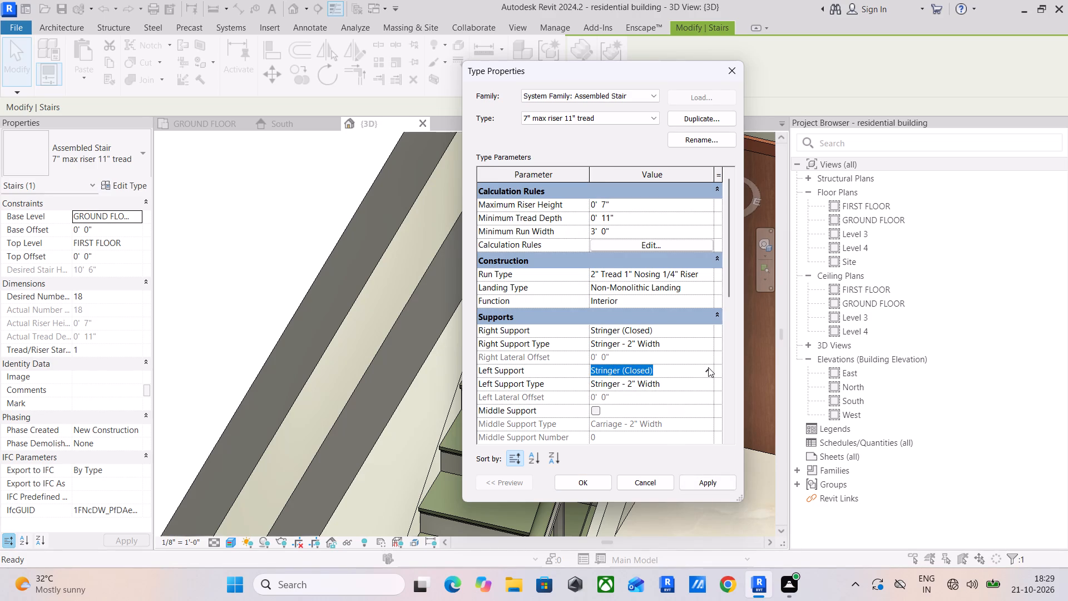
left_click(708, 367)
left_click(666, 380)
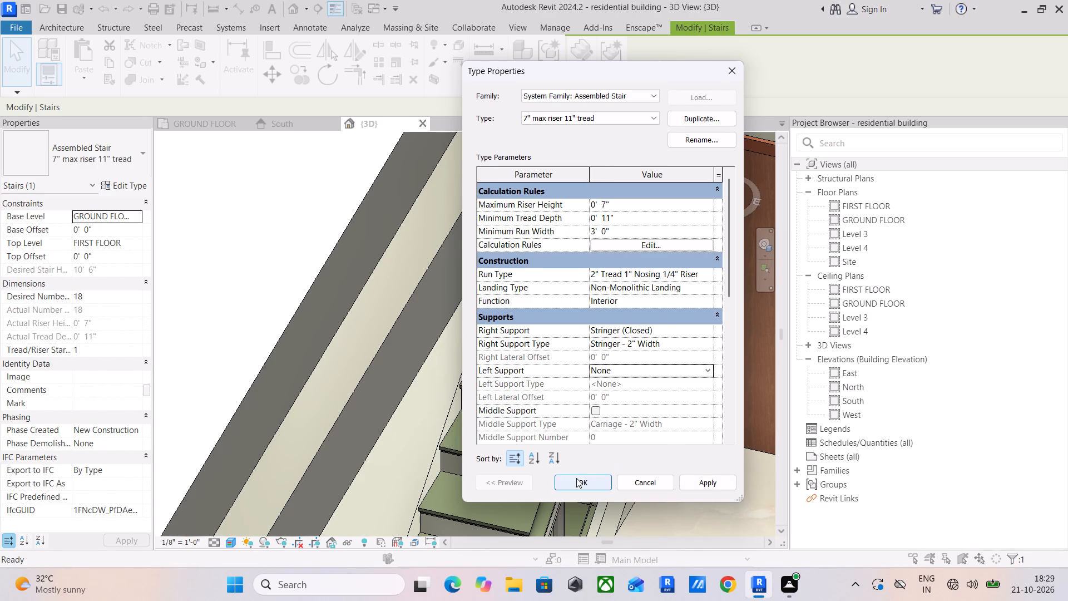
left_click(576, 478)
left_click(716, 494)
scroll(708, 474, "down", 3)
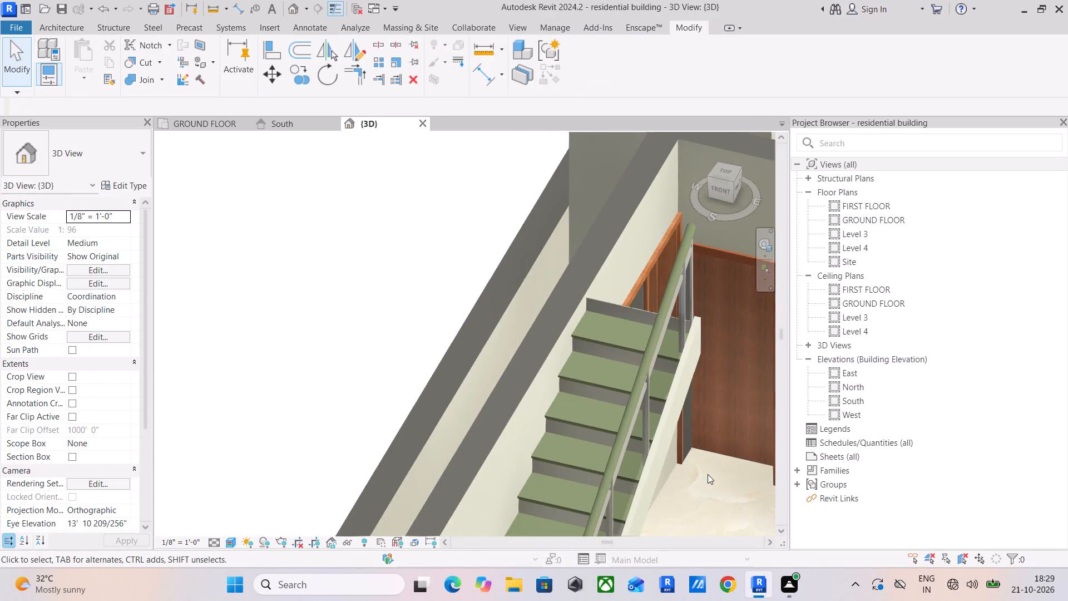
Examine the staircase, entrance door and ground-floor rooms of the house from several sides in the 3D view.
middle_click_drag(704, 474, 594, 375, "shift")
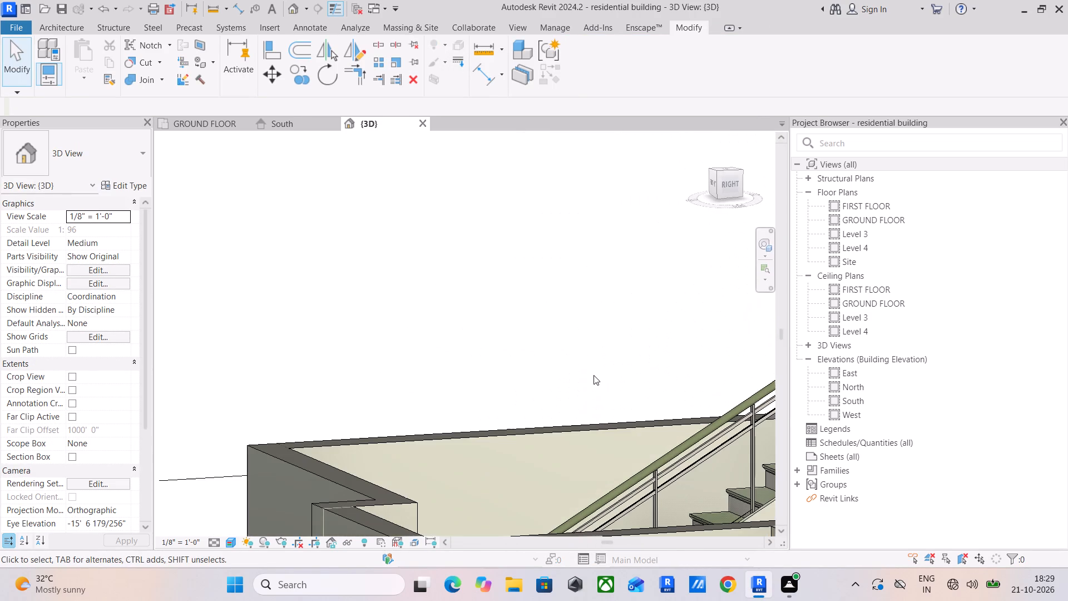
middle_click_drag(598, 402, 394, 328)
scroll(407, 372, "down", 2)
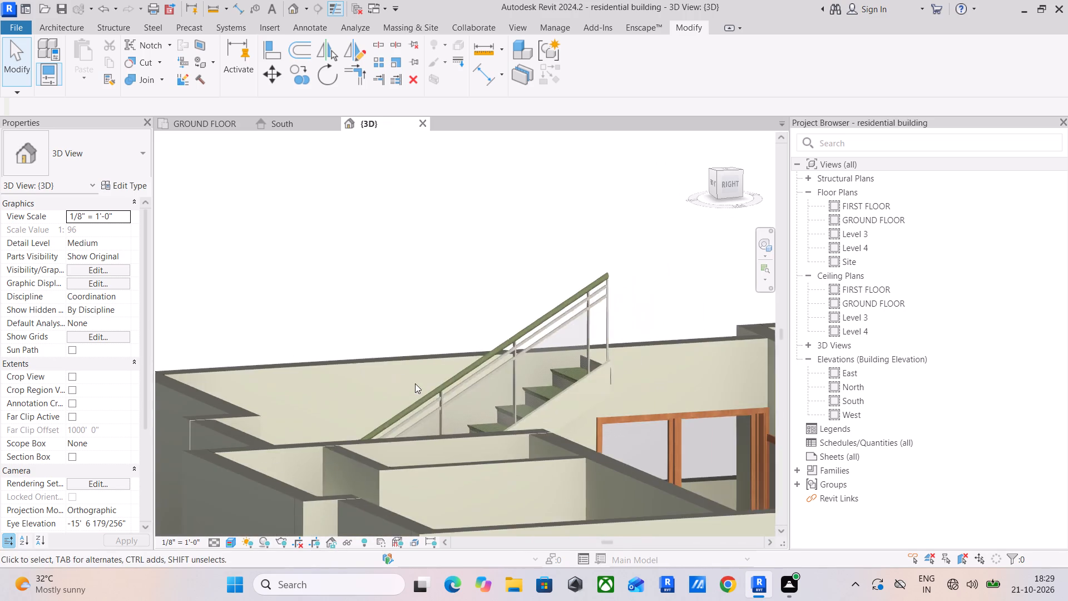
scroll(424, 398, "down", 3)
middle_click_drag(425, 406, 603, 312)
scroll(552, 339, "down", 2)
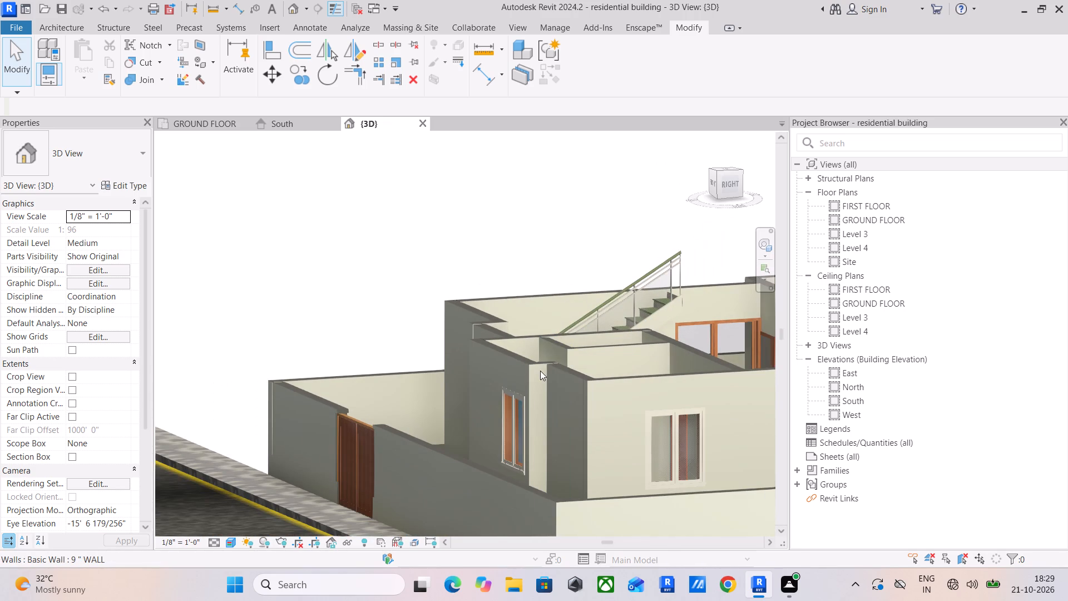
middle_click_drag(548, 387, 320, 263)
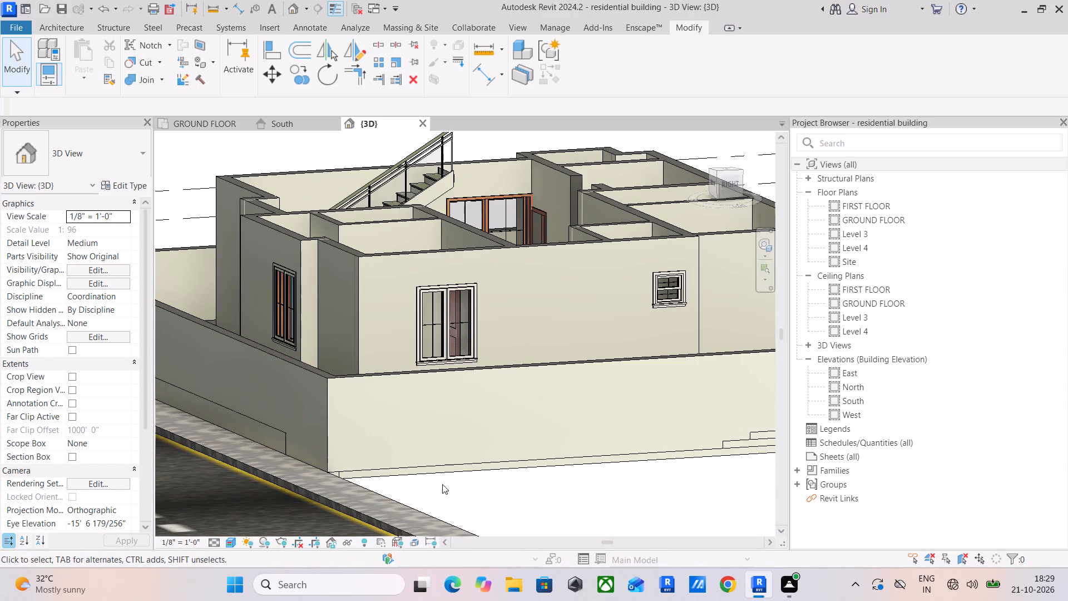
middle_click_drag(387, 495, 535, 520, "shift")
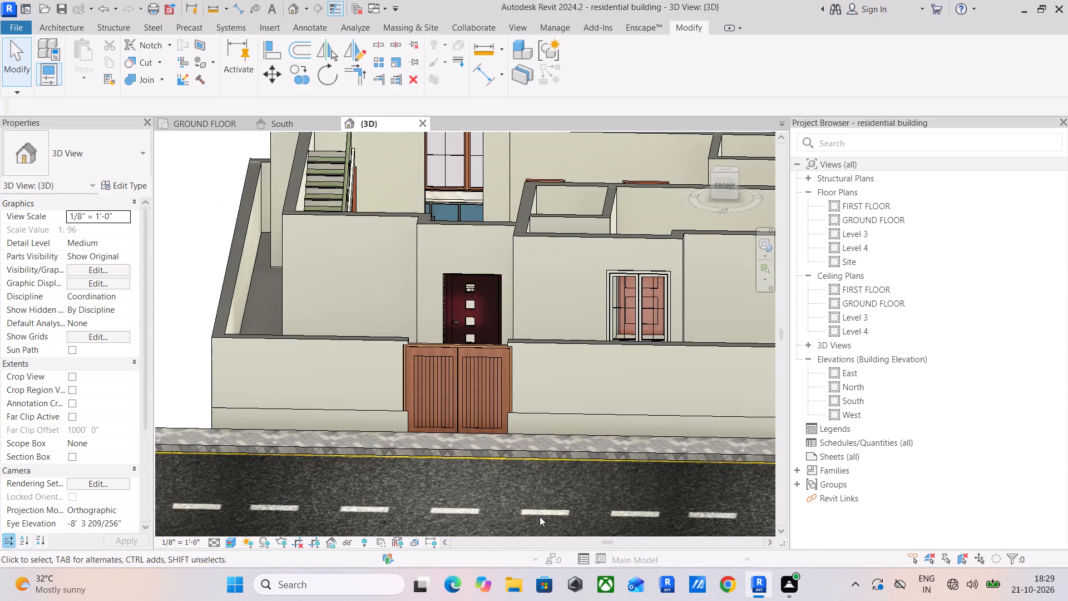
middle_click_drag(545, 504, 461, 535)
scroll(479, 508, "down", 2)
middle_click_drag(515, 477, 379, 468)
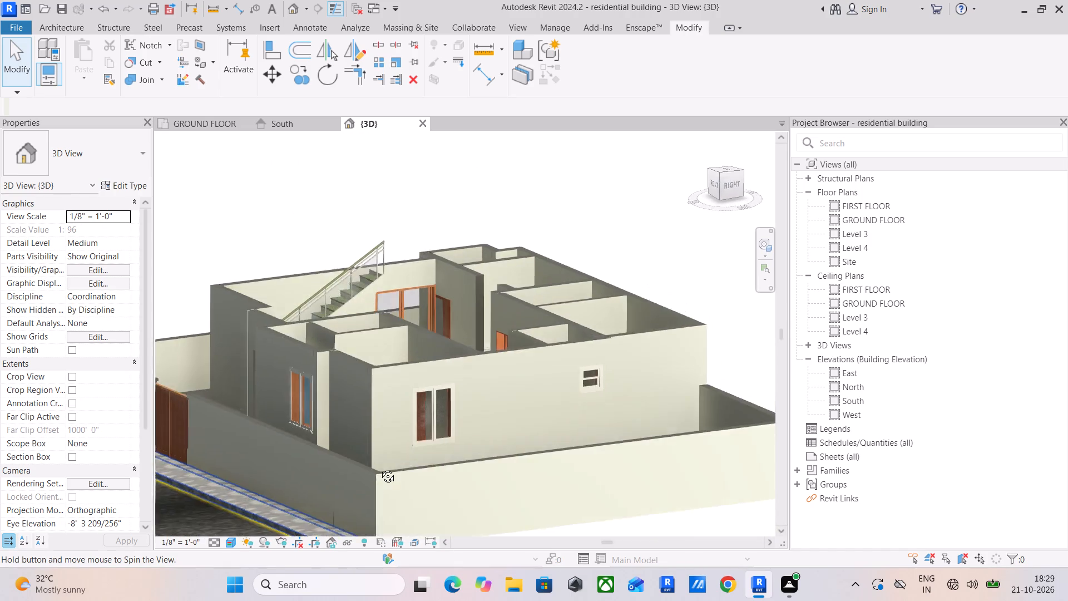
middle_click_drag(379, 468, 533, 586)
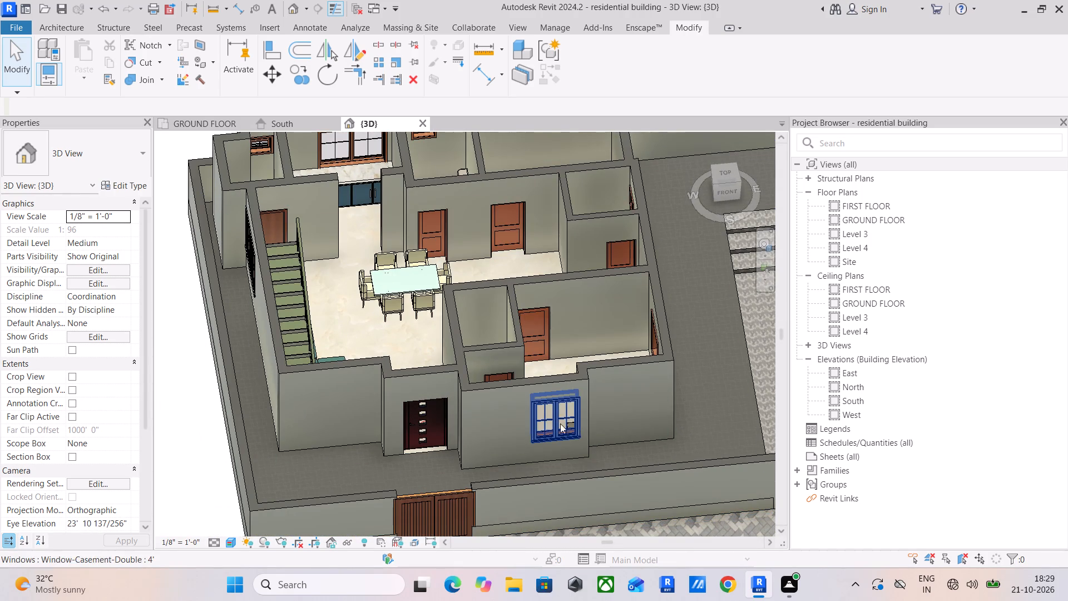
scroll(423, 449, "up", 7)
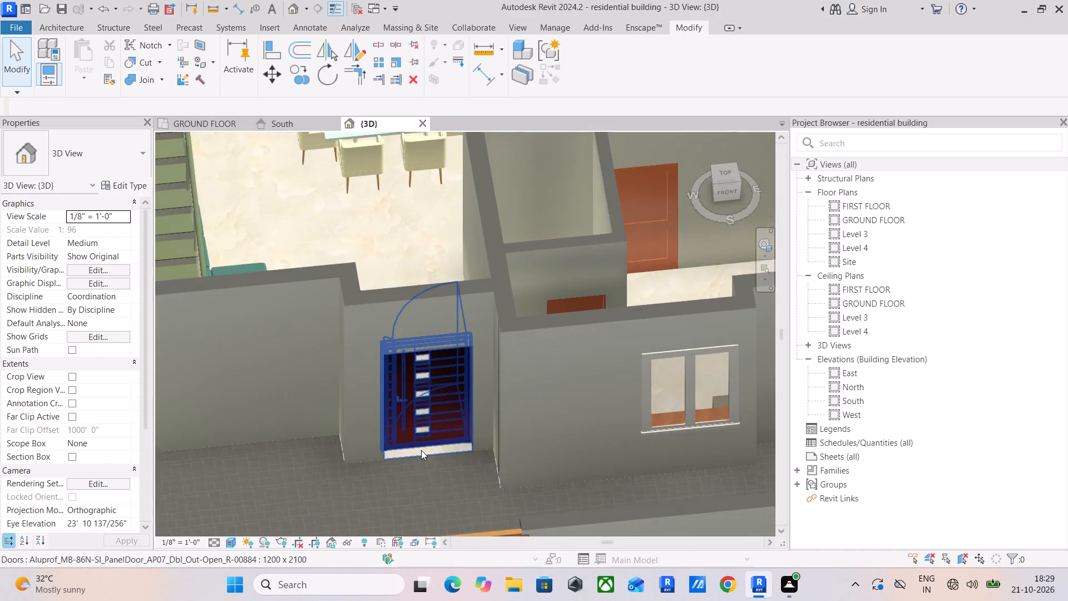
scroll(421, 450, "up", 3)
left_click(372, 462)
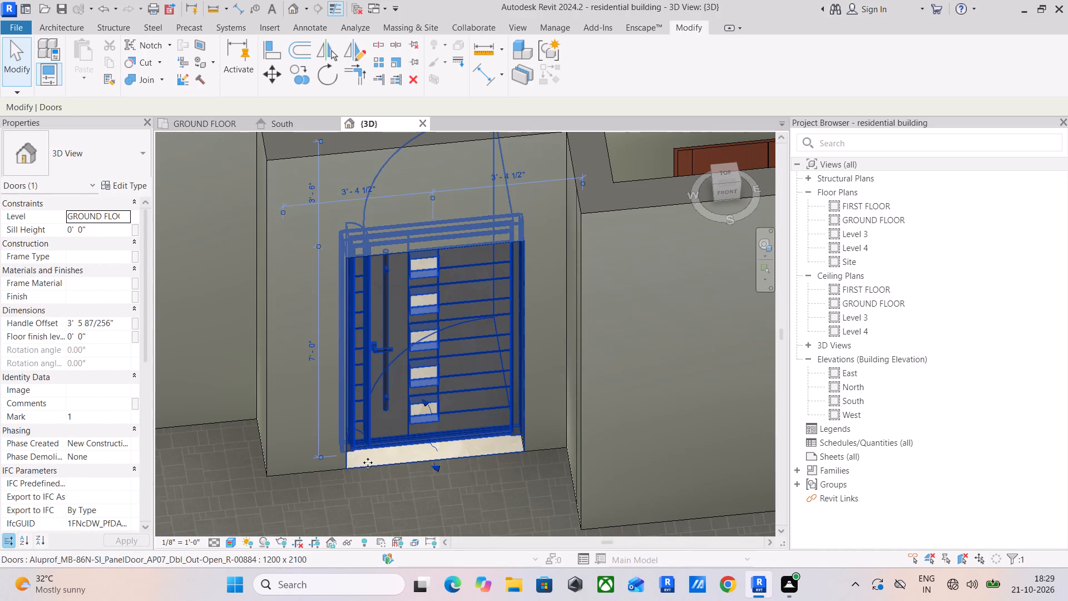
scroll(253, 448, "down", 6)
middle_click_drag(285, 444, 270, 600)
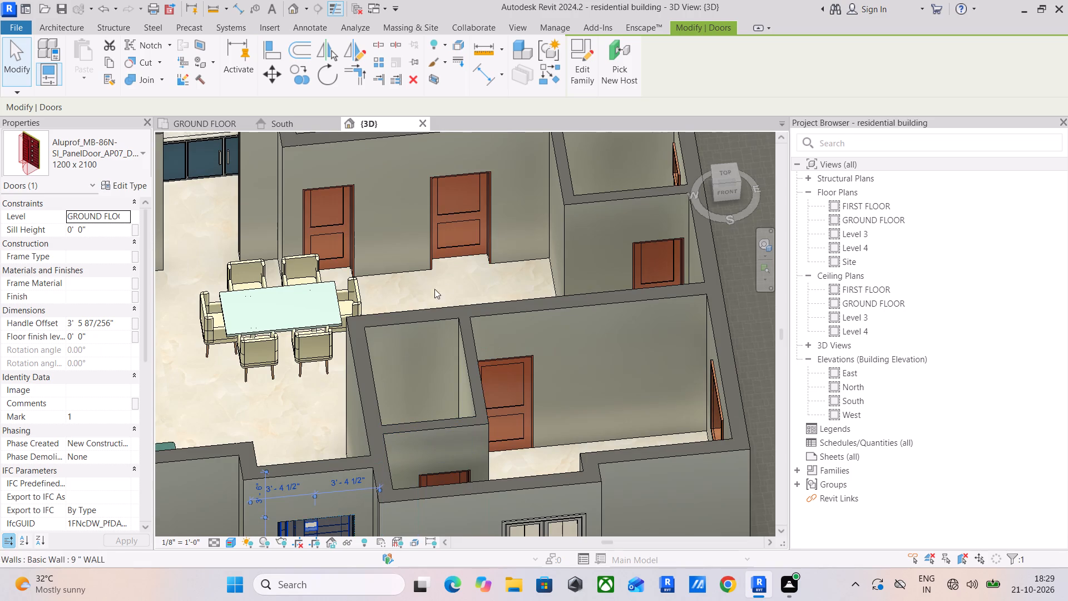
middle_click_drag(460, 256, 417, 516)
scroll(442, 425, "down", 3)
middle_click_drag(505, 419, 435, 394, "shift")
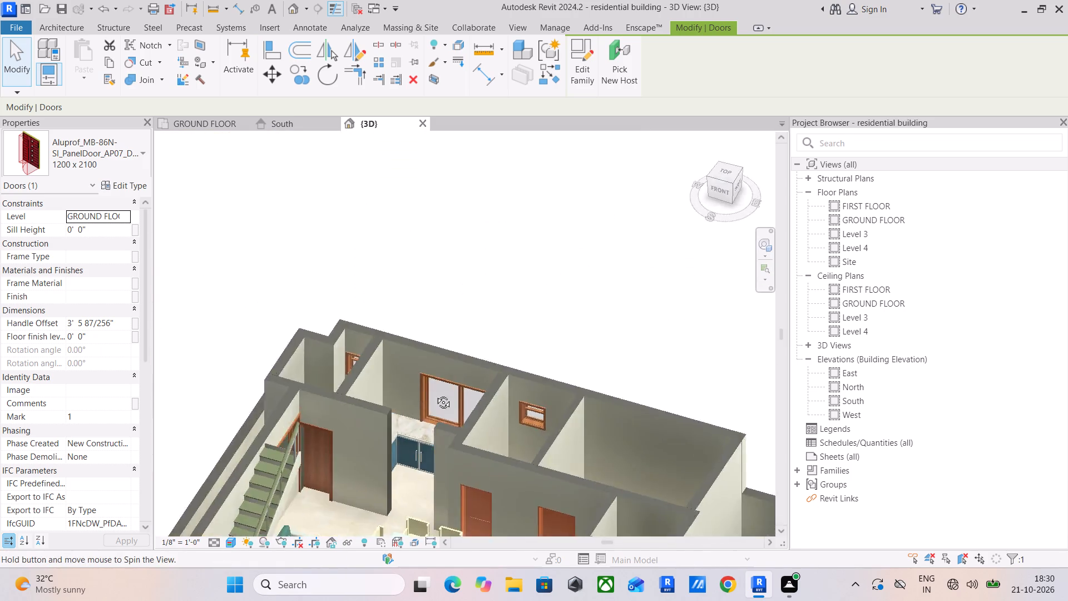
middle_click_drag(435, 394, 315, 397, "shift")
middle_click_drag(315, 397, 245, 136)
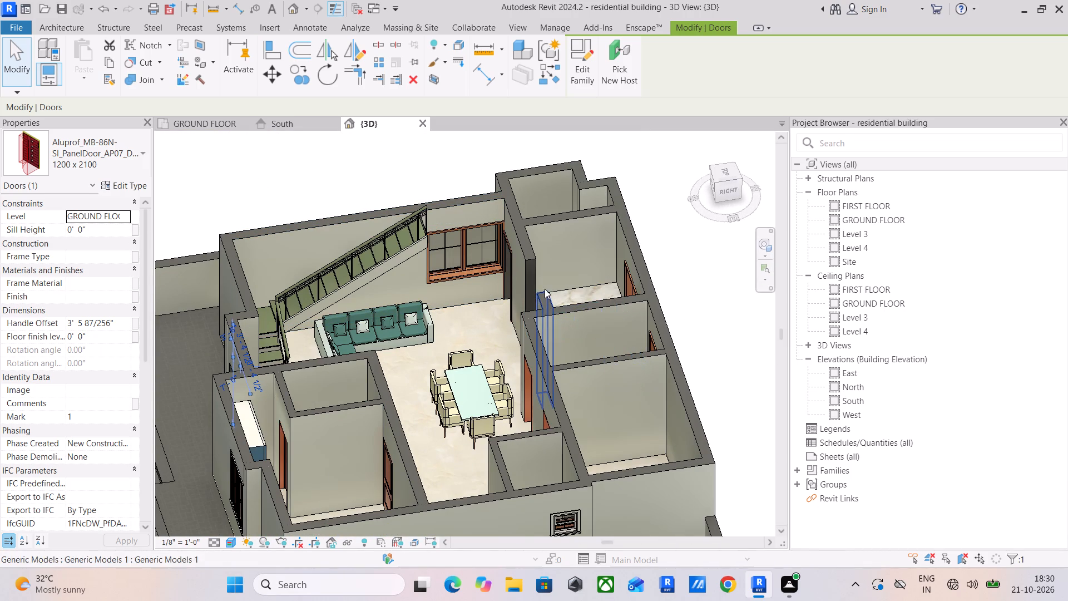
middle_click_drag(599, 318, 441, 343)
scroll(463, 370, "down", 4)
middle_click_drag(598, 397, 442, 300, "shift")
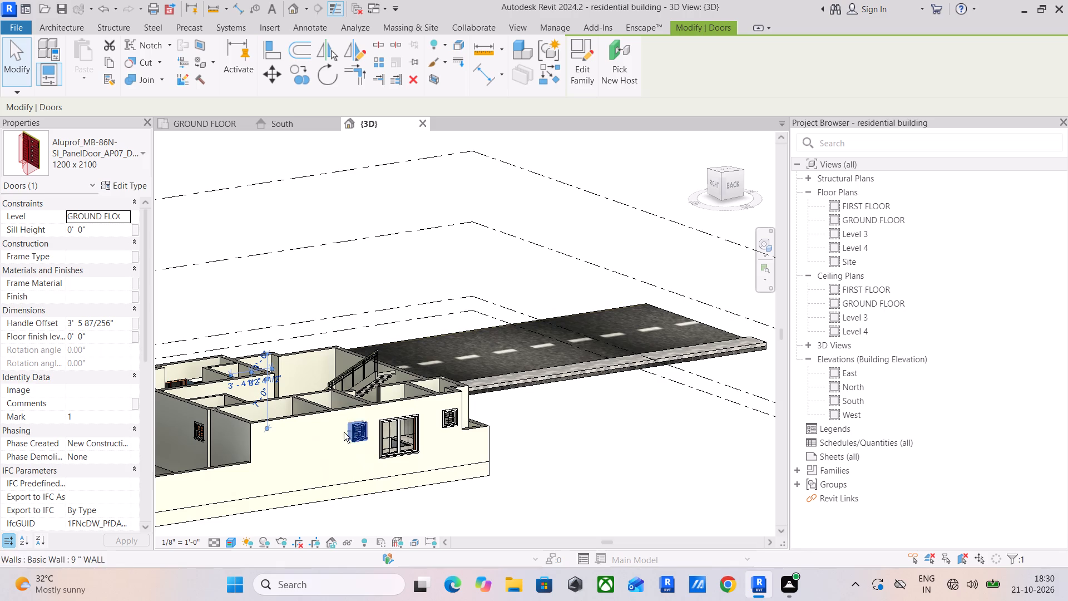
Temporarily hide the rear 9" exterior wall that encloses the bedroom and toilet.
left_click(296, 420)
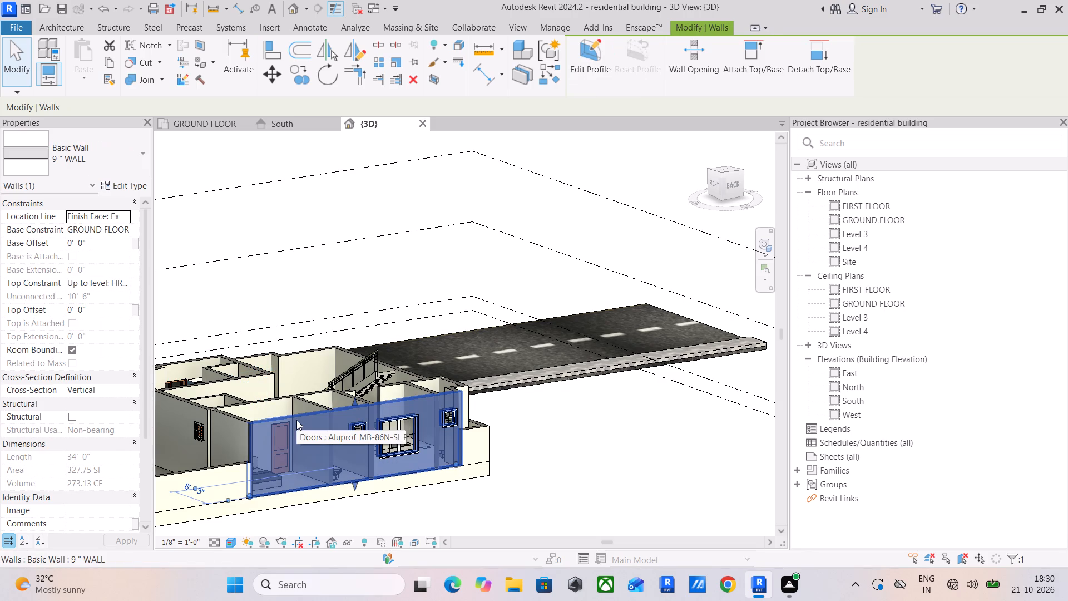
type("hh")
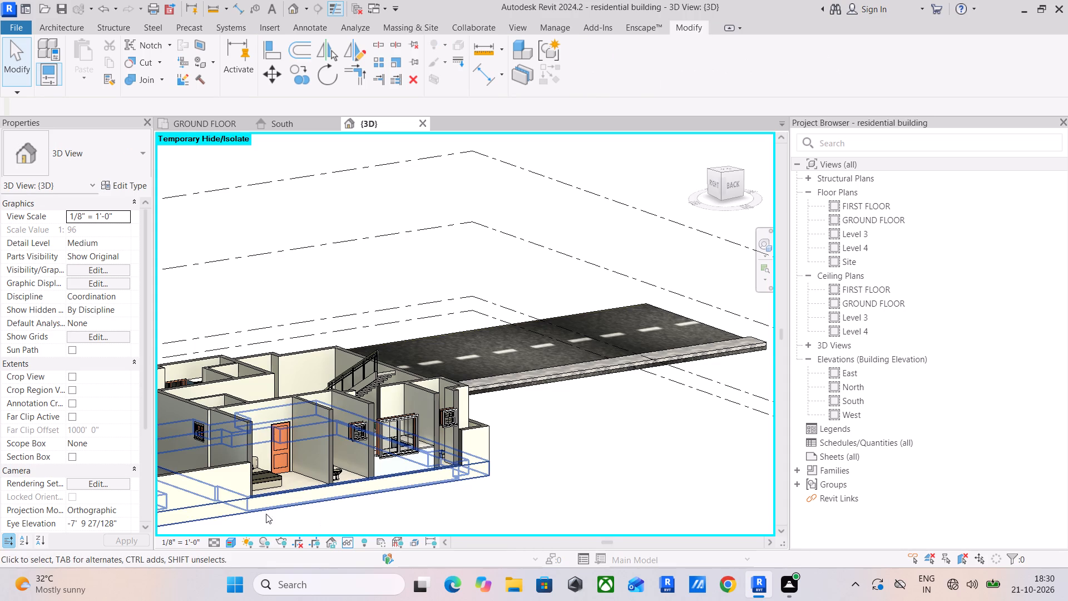
Temporarily hide the outer 2' floor slab running along the rear edge of the interior floor.
scroll(263, 491, "up", 11)
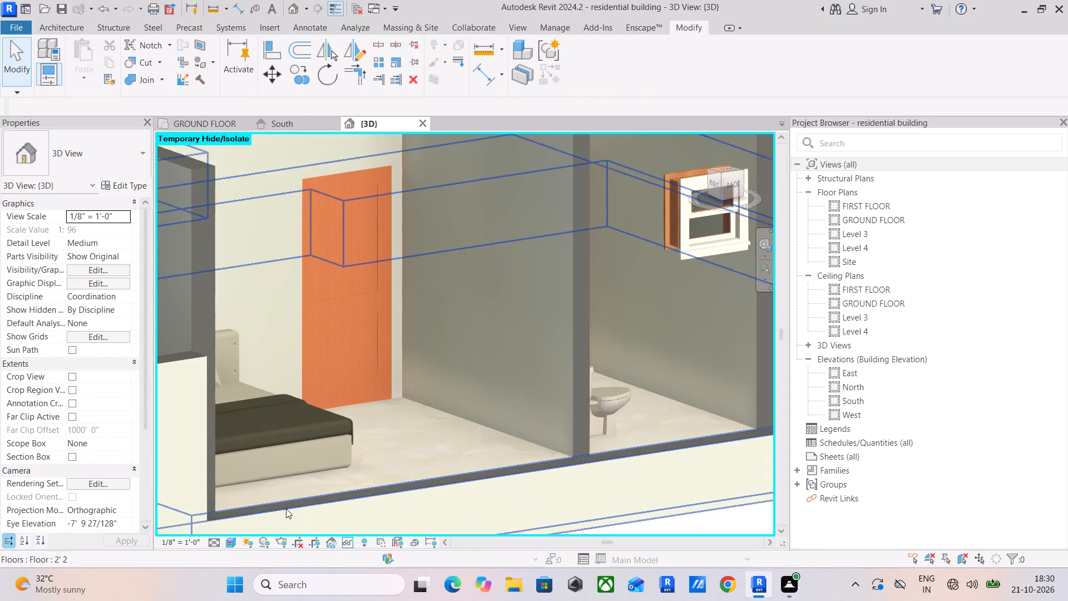
left_click(327, 505)
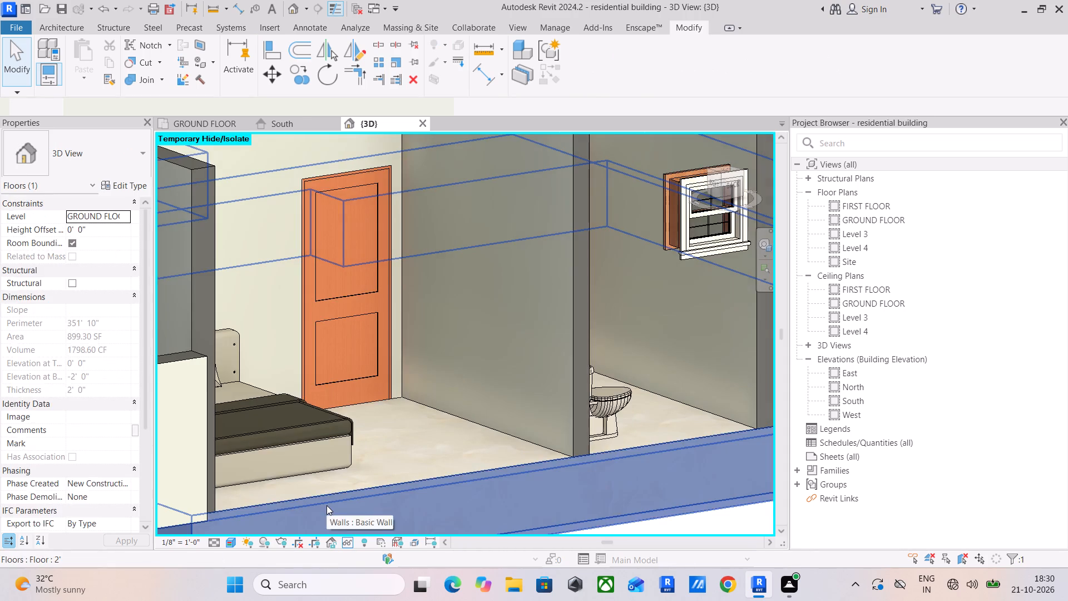
scroll(327, 505, "down", 3)
middle_click_drag(327, 505, 340, 410)
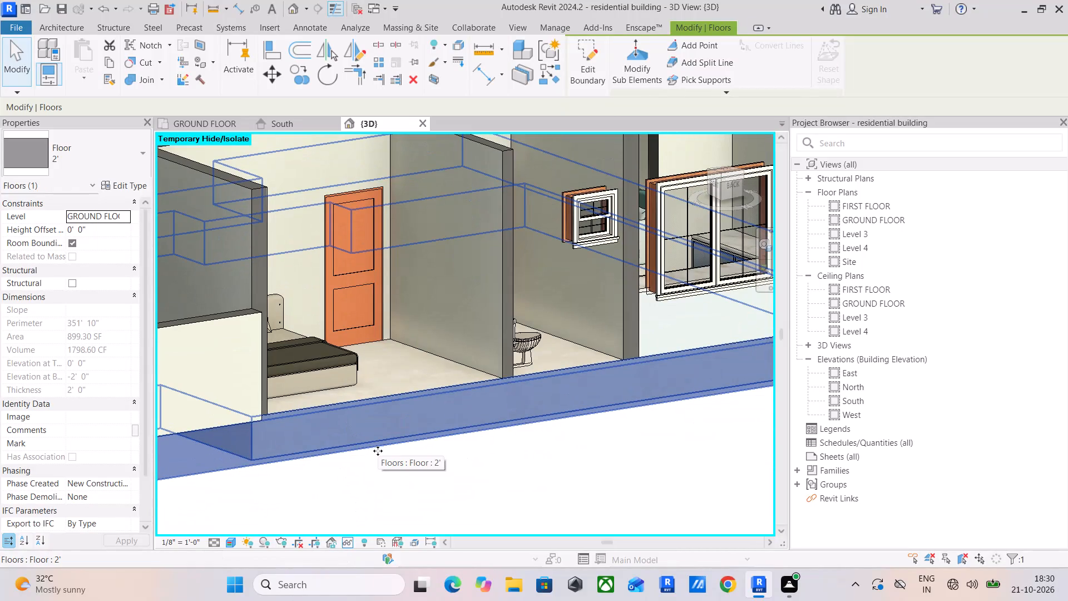
type("hh")
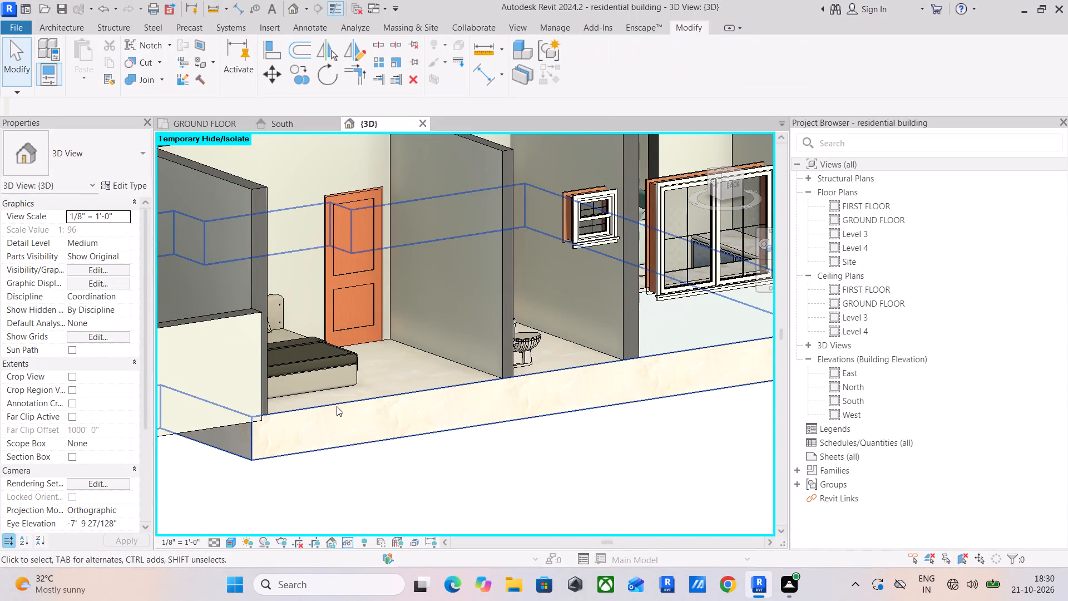
Open the type properties of the interior 2' 2 floor under the bedroom and toilet.
left_click(337, 406)
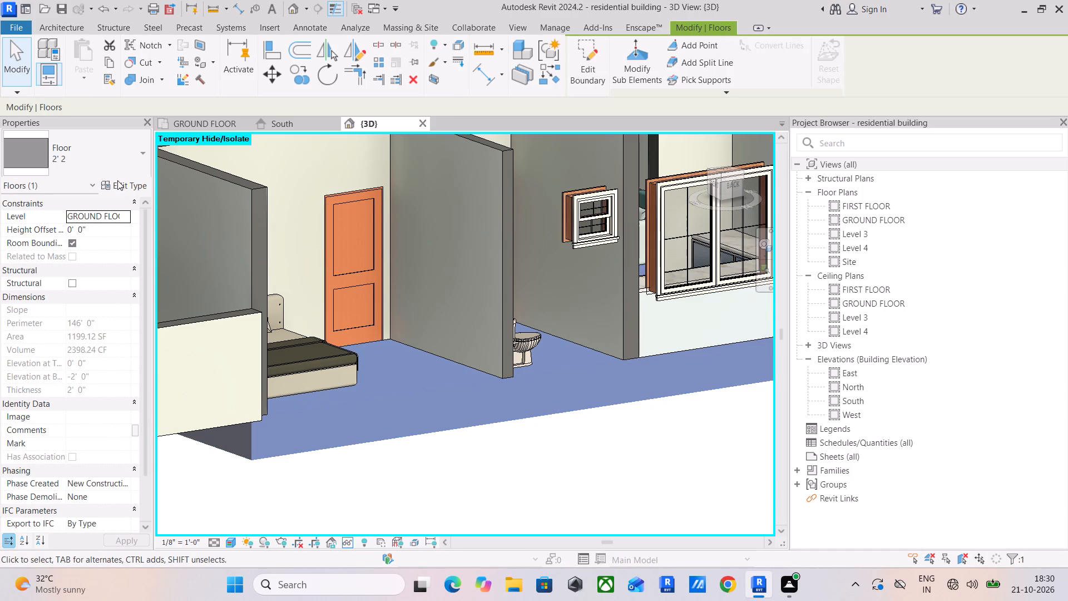
left_click(122, 182)
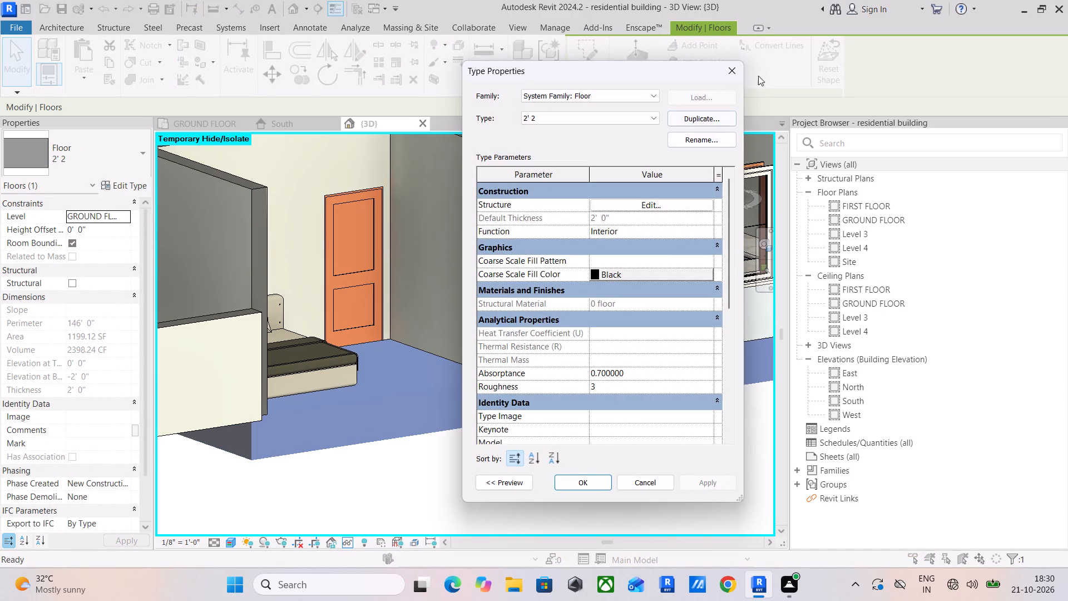
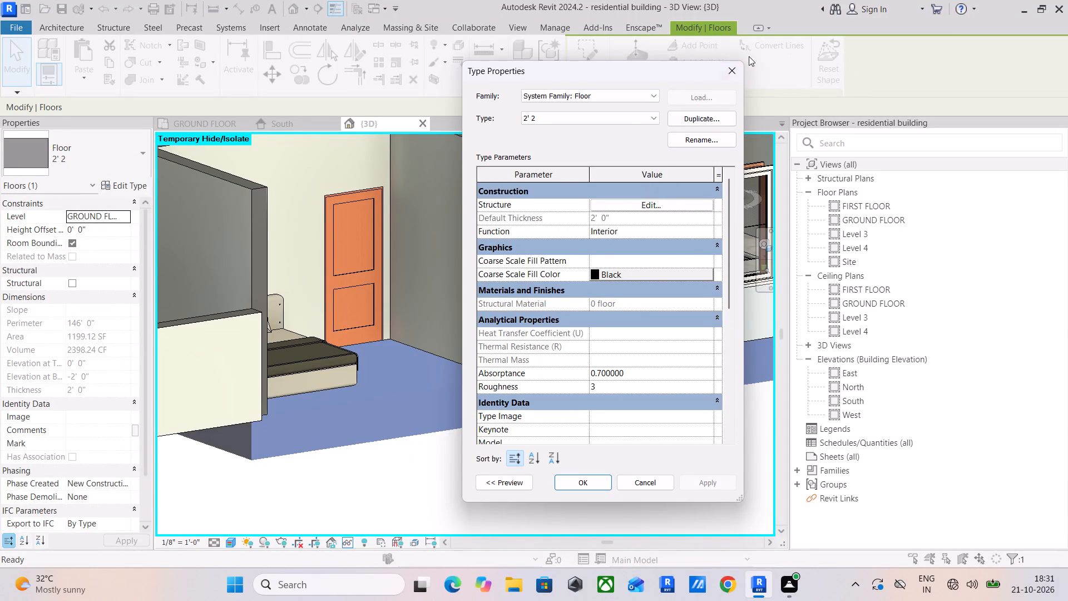
Copy the interior 2' 2 floor and paste it aligned to the FIRST FLOOR level.
left_click(736, 62)
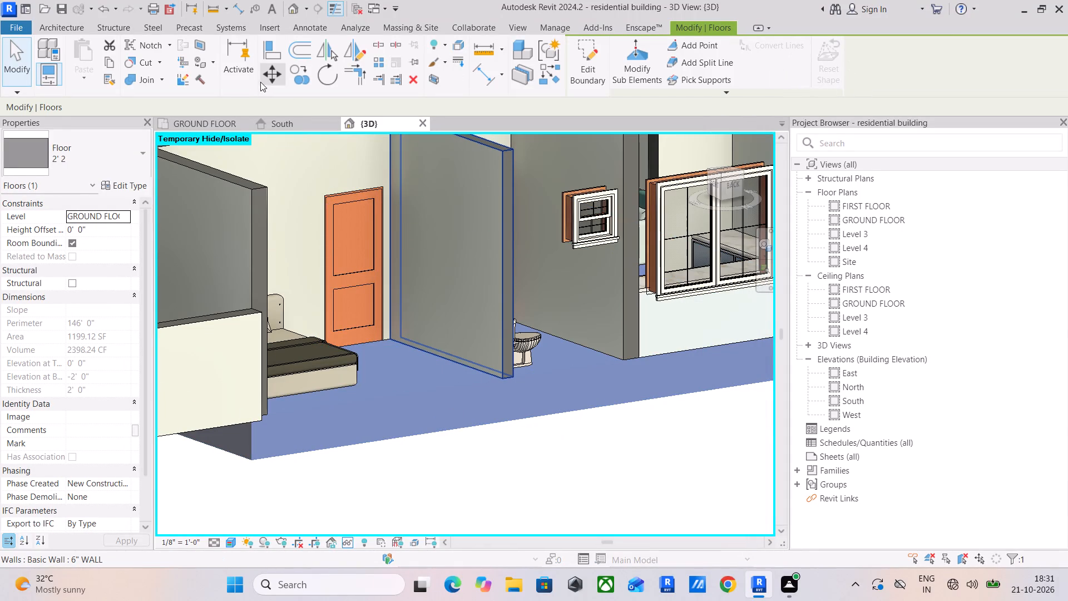
left_click(103, 62)
left_click(80, 79)
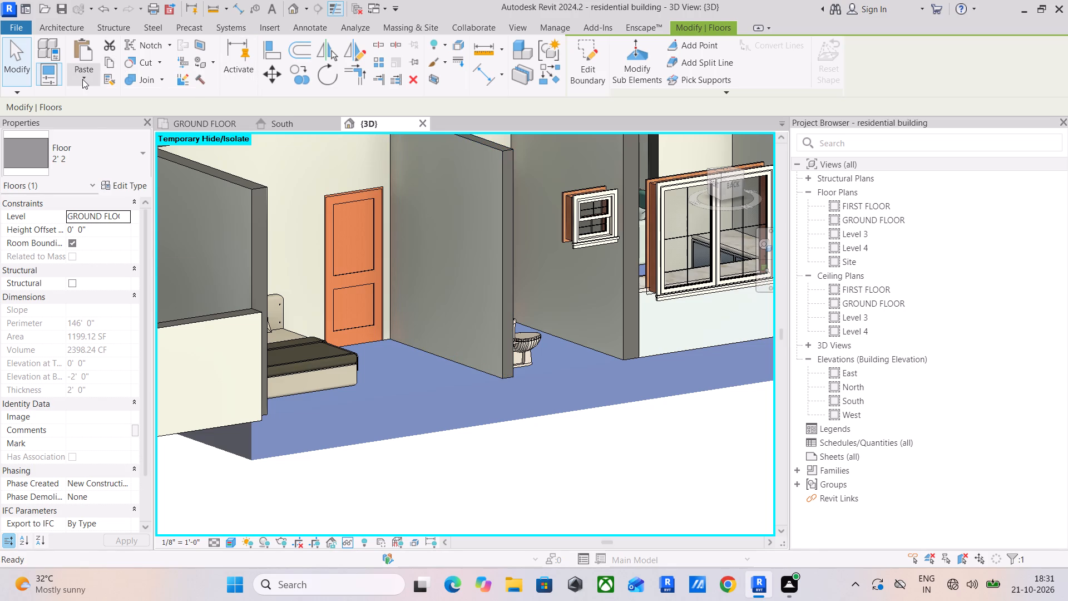
left_click(116, 126)
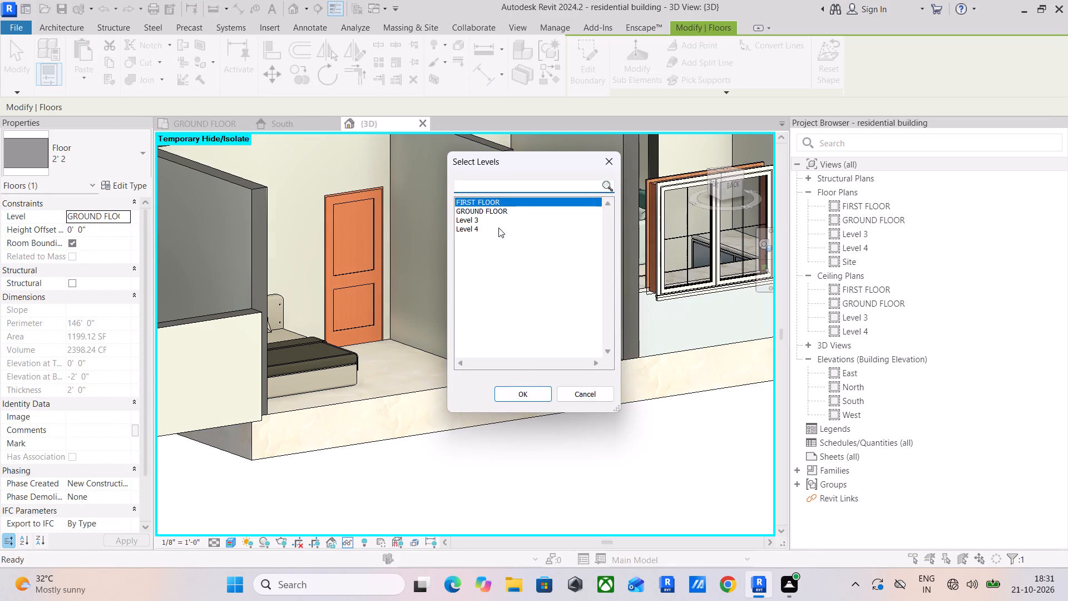
left_click(515, 395)
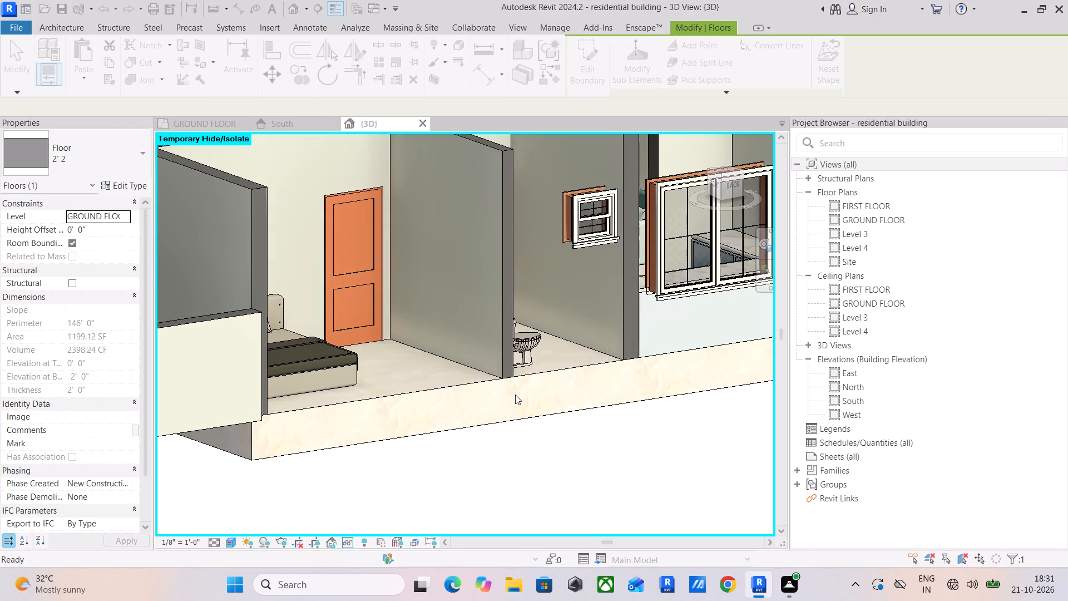
Duplicate the pasted first-floor slab's type and set its structure layer thickness to 6".
left_click(129, 185)
left_click(708, 121)
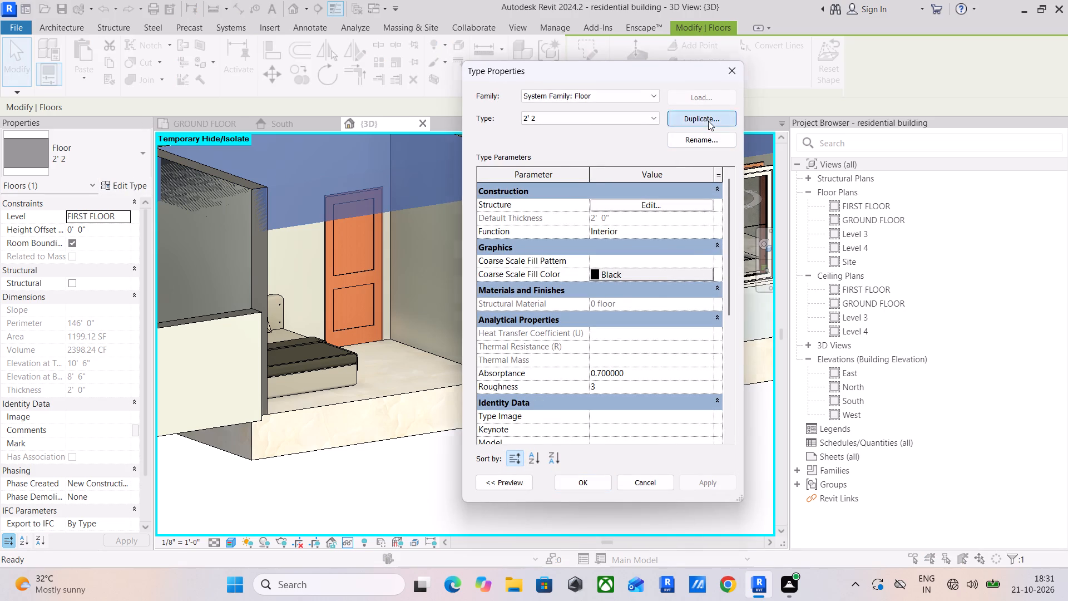
left_click(603, 312)
left_click(664, 203)
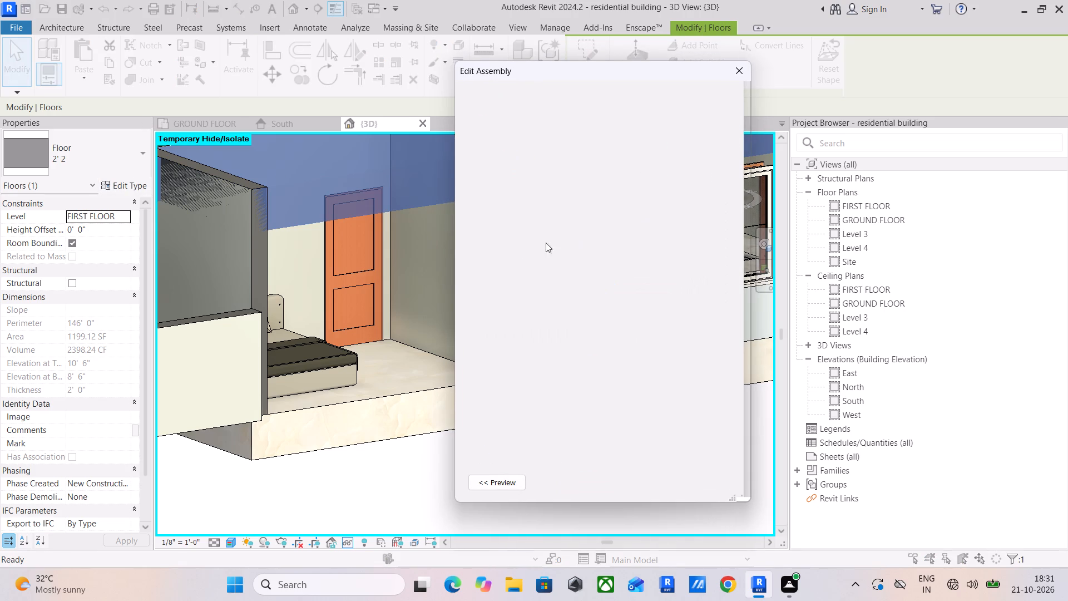
left_click(605, 212)
left_click_drag(605, 212, 549, 214)
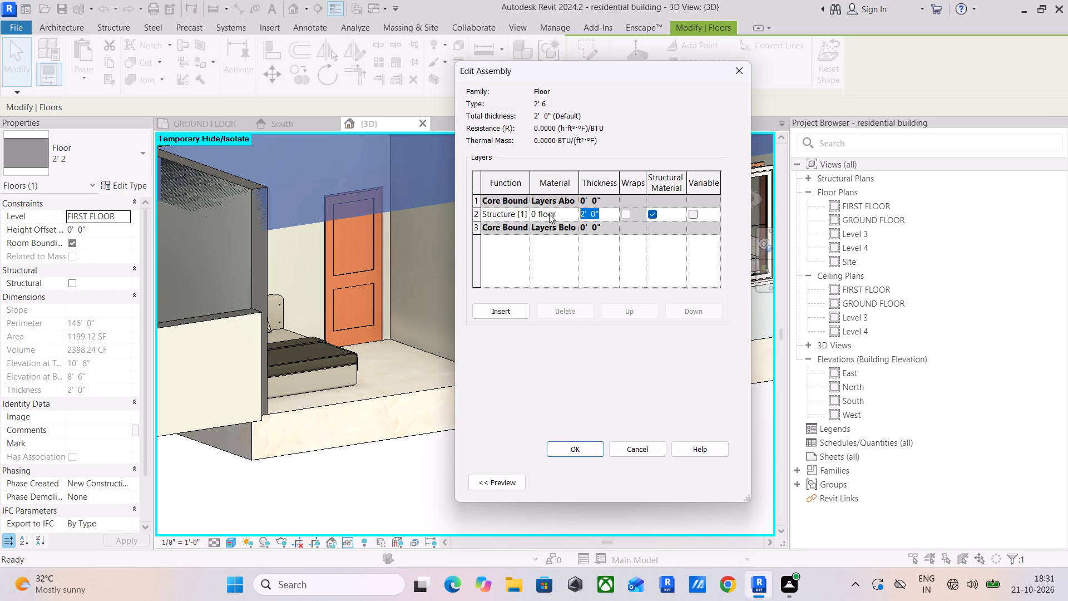
type("6\"")
key("Return")
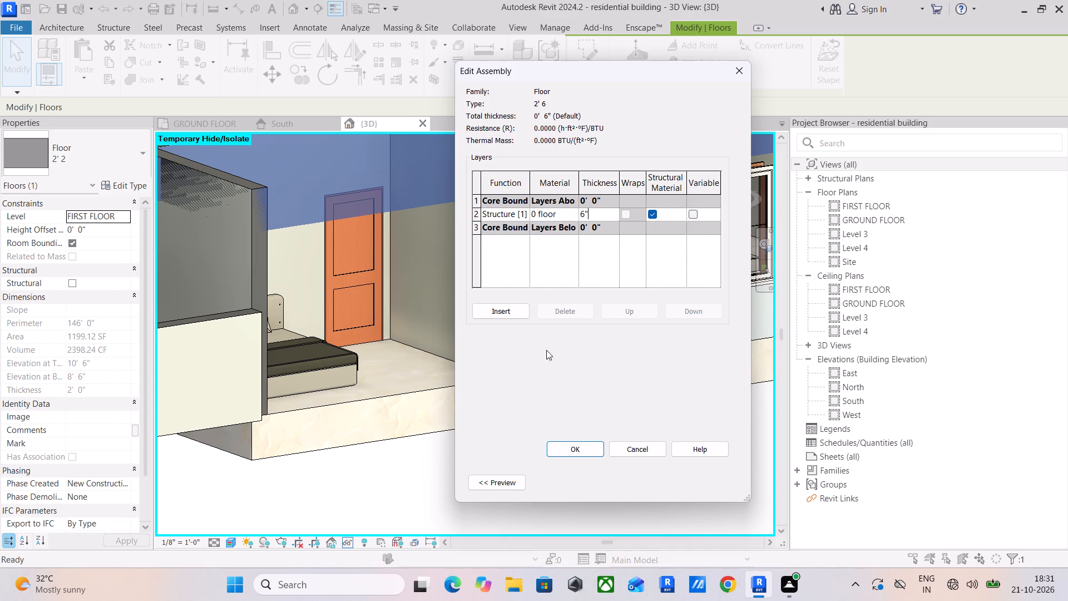
left_click(585, 450)
left_click(713, 488)
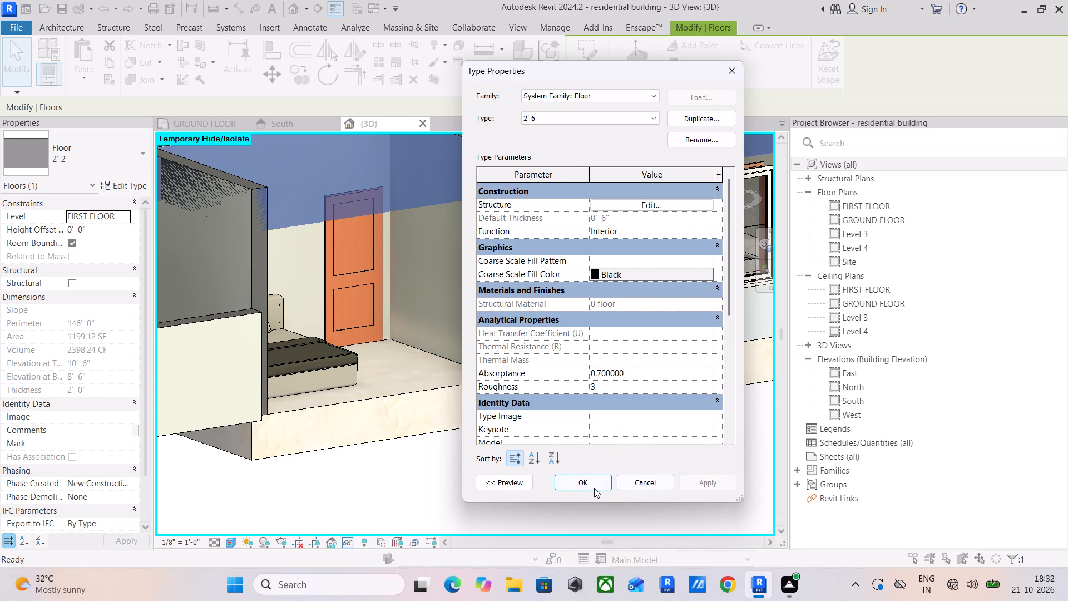
left_click(586, 482)
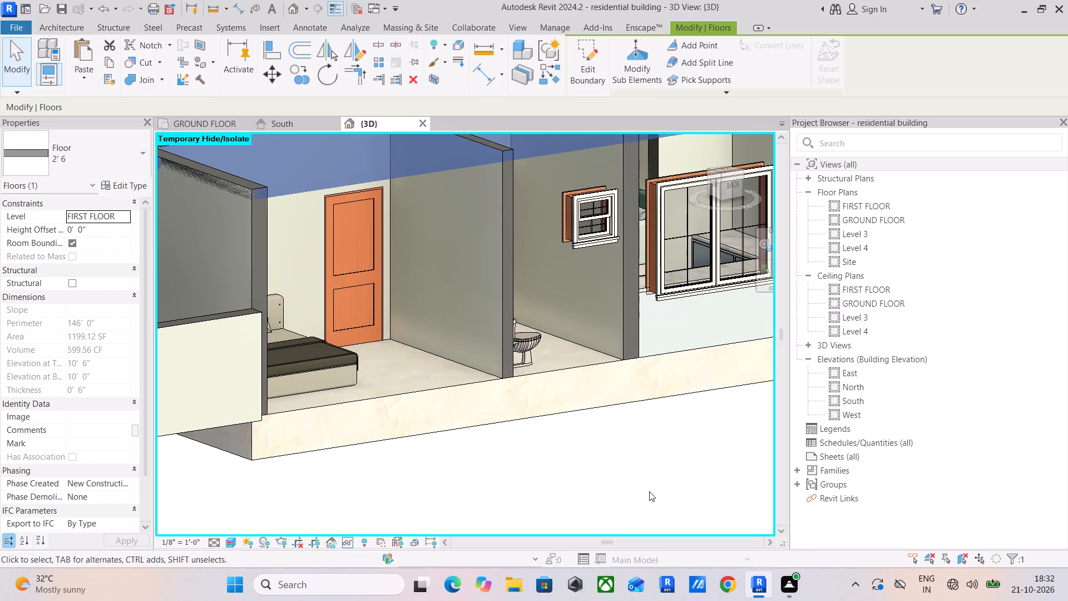
Join the new first-floor slab to the bedroom-side exterior walls and their adjacent partitions, using Multiple Join.
scroll(656, 501, "down", 3)
left_click(657, 505)
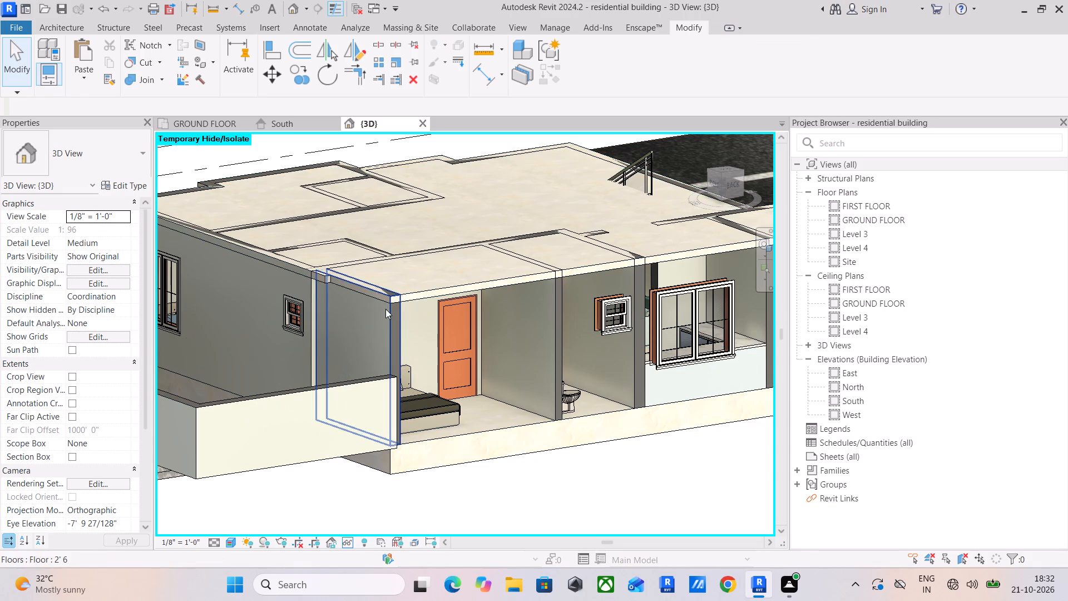
left_click(141, 78)
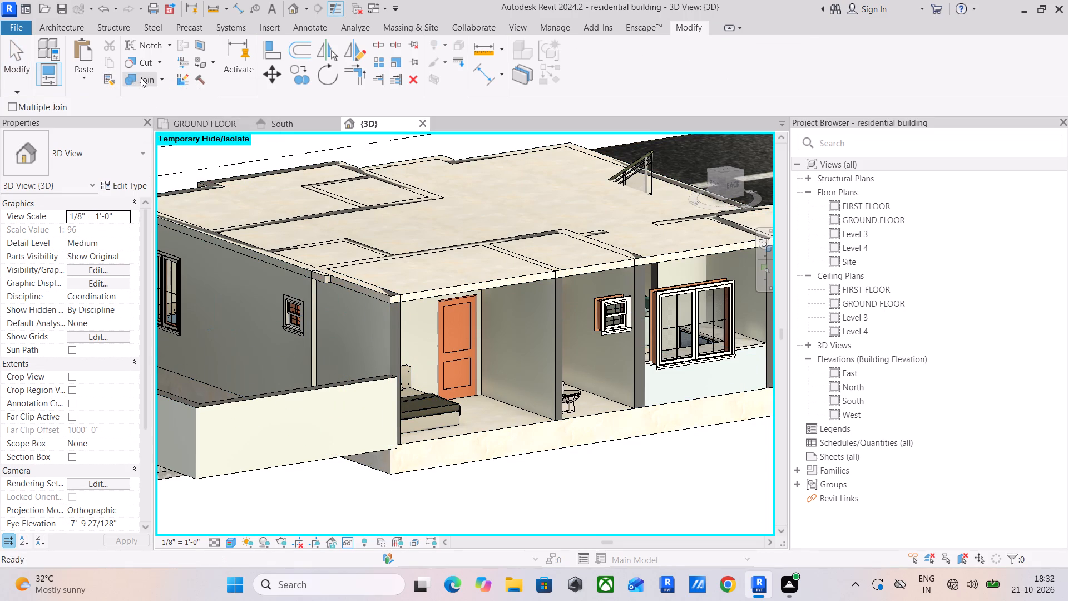
left_click(8, 106)
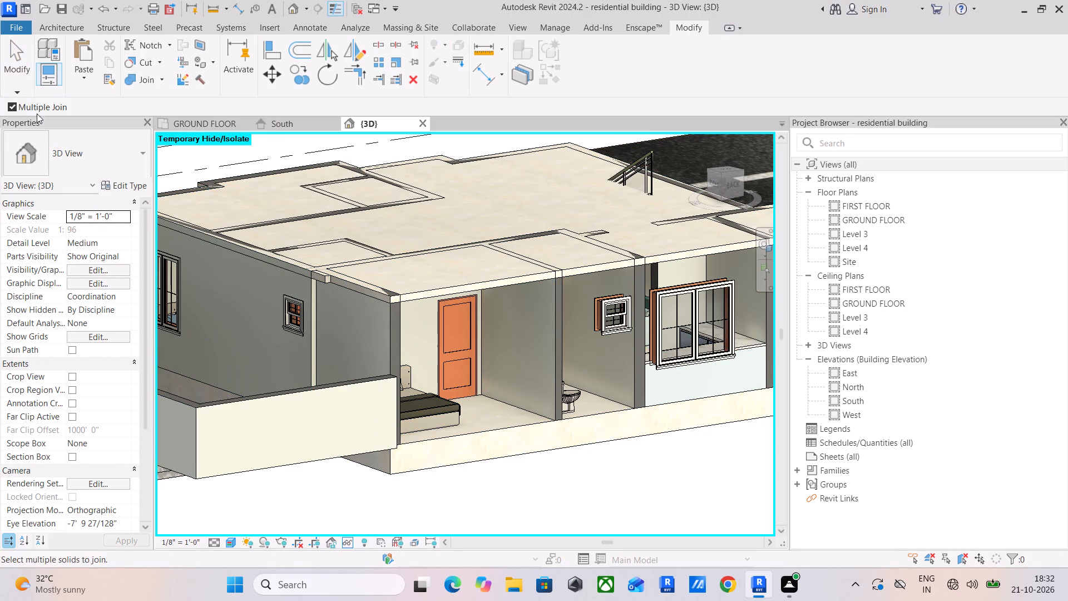
left_click(430, 284)
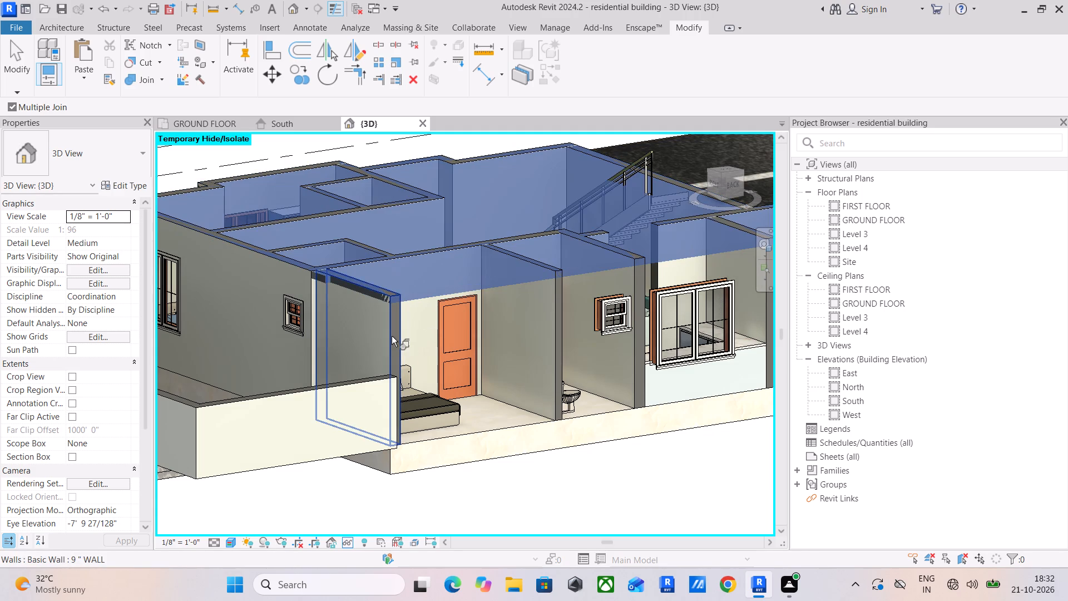
left_click(392, 333)
left_click(314, 294)
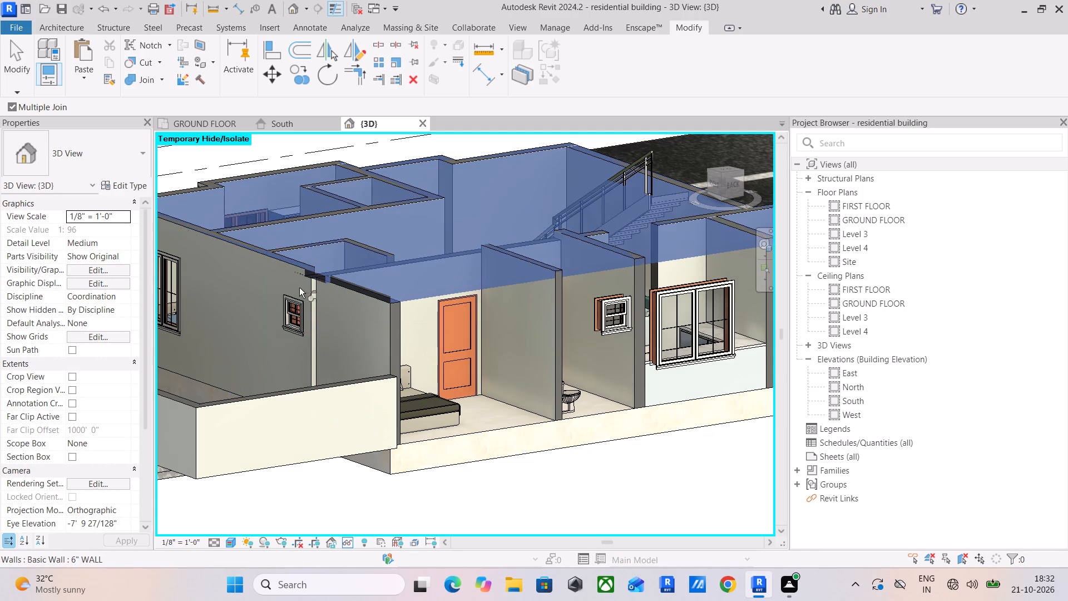
left_click(293, 259)
left_click(295, 247)
left_click(254, 222)
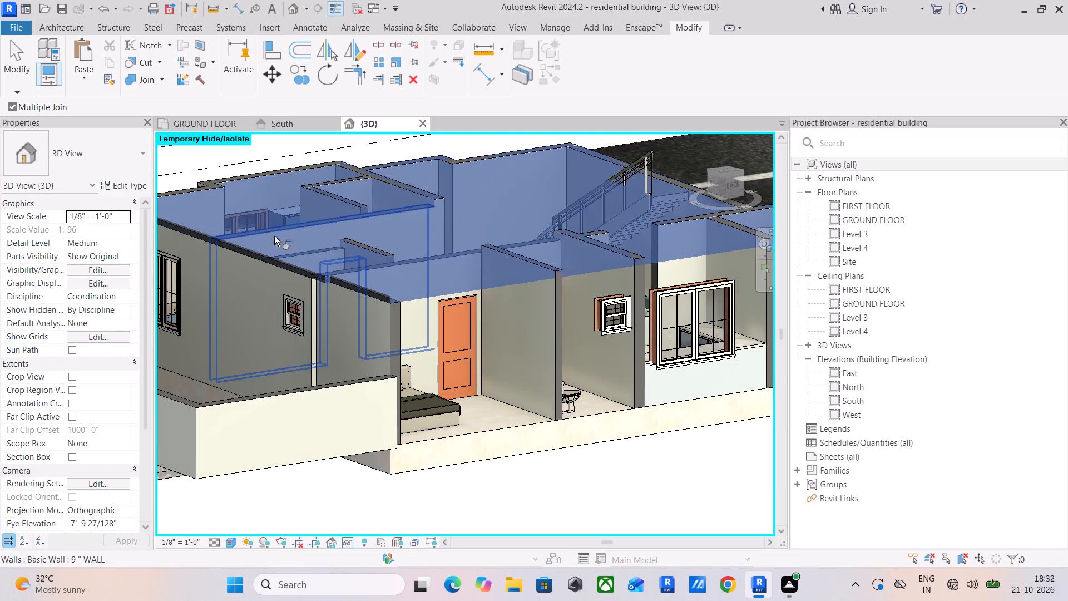
Join the first-floor slab to the remaining front-room partitions and the stepped front exterior walls.
middle_click_drag(348, 288, 453, 430)
left_click(478, 388)
left_click(447, 342)
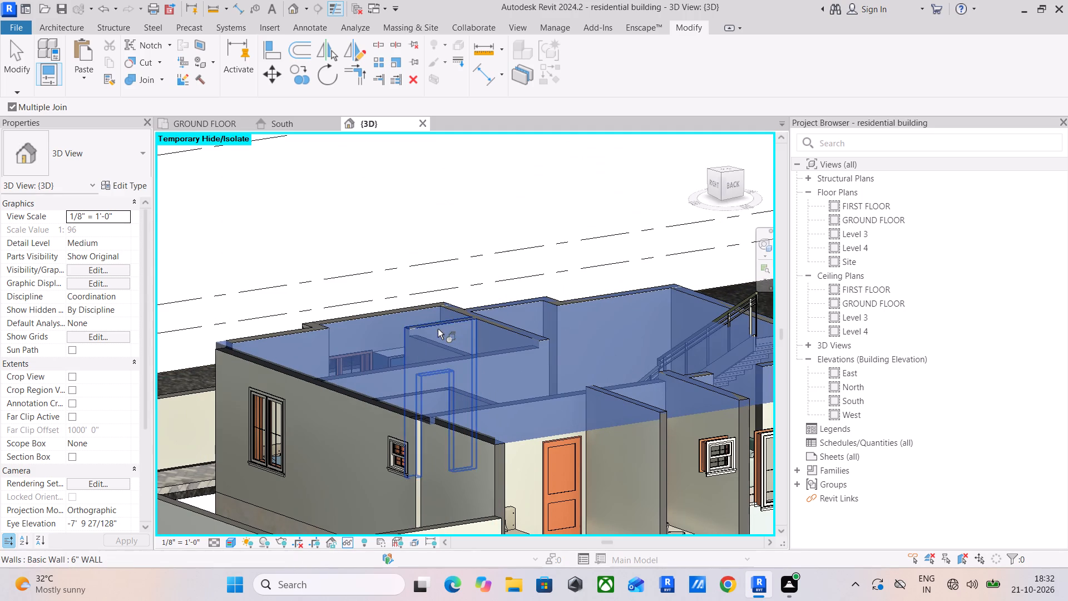
left_click(438, 322)
left_click(489, 321)
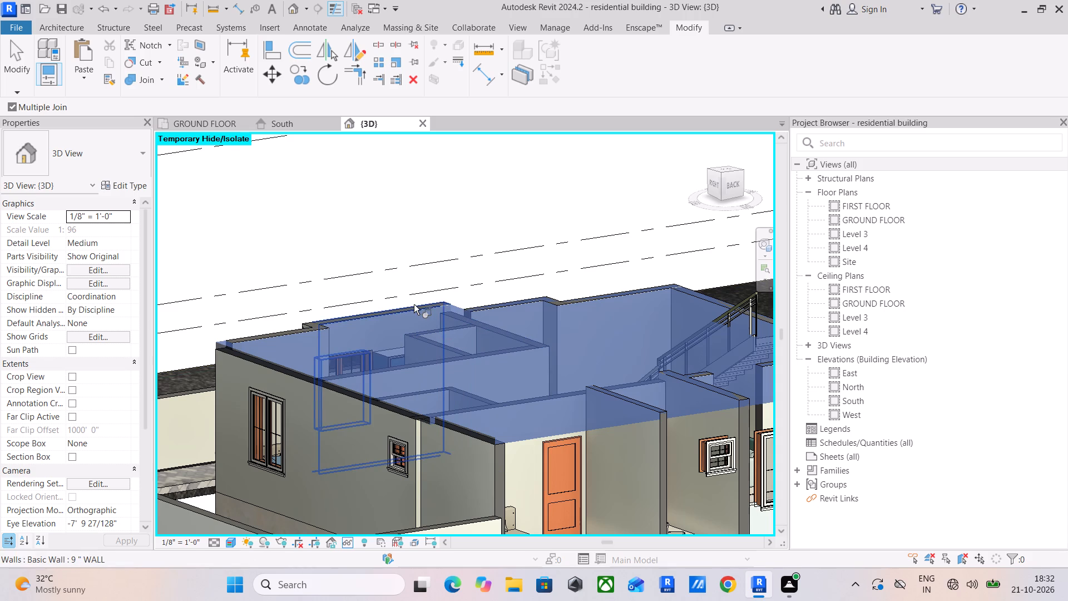
left_click(413, 301)
left_click(298, 330)
left_click(311, 323)
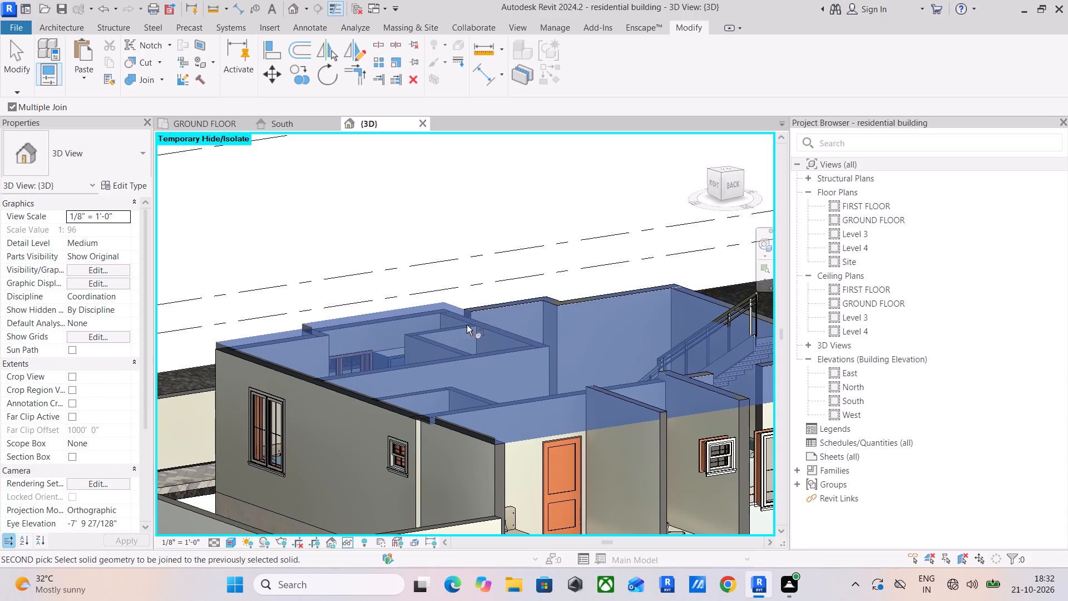
left_click(501, 307)
left_click(579, 302)
left_click(545, 298)
Join the first-floor slab to the stair-side exterior wall and the rear walls around the kitchen and toilets.
middle_click_drag(577, 331, 449, 367)
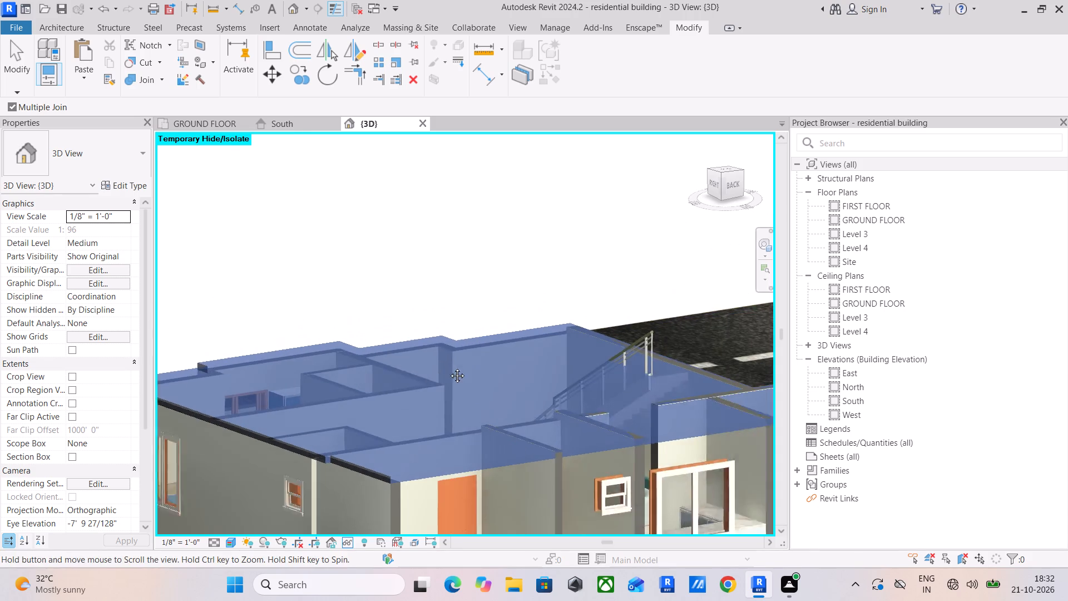
middle_click_drag(449, 367, 402, 349)
left_click(518, 314)
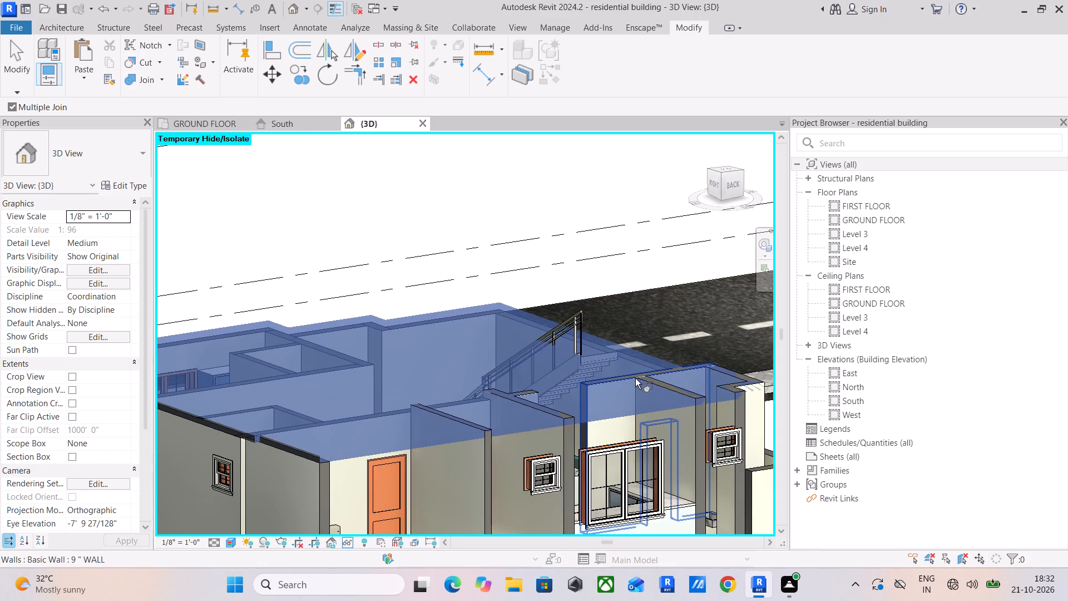
left_click(635, 375)
left_click(655, 381)
left_click(731, 397)
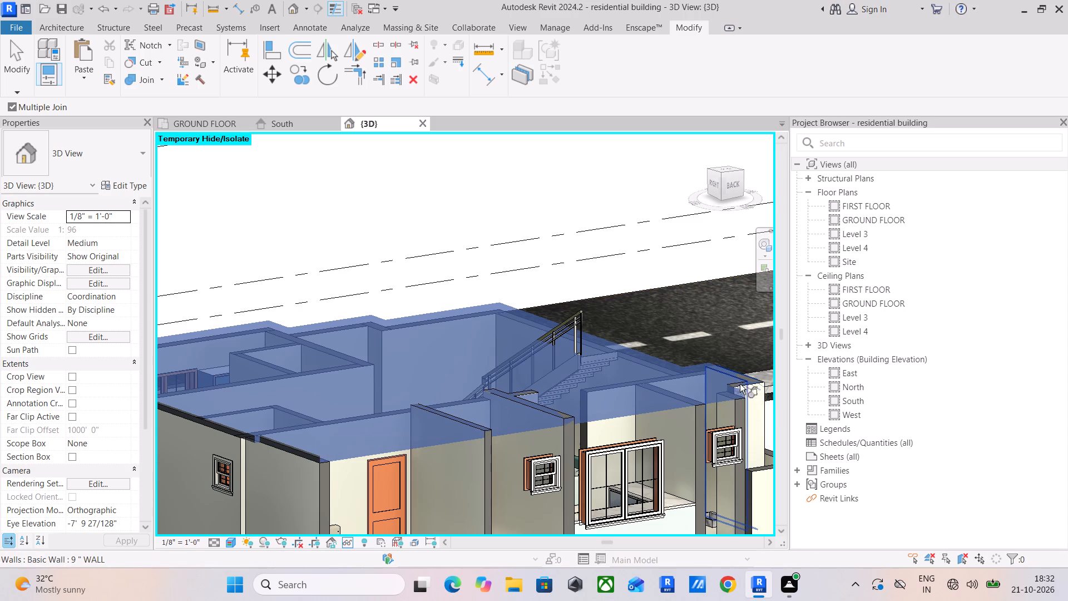
left_click(742, 379)
left_click_drag(735, 381, 730, 384)
left_click(555, 416)
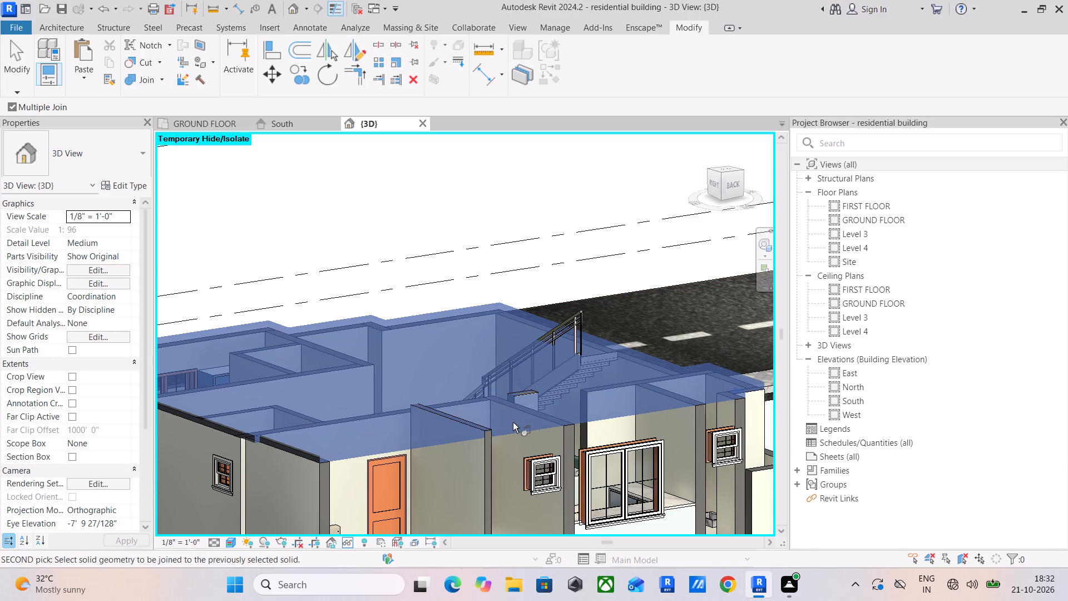
left_click(479, 428)
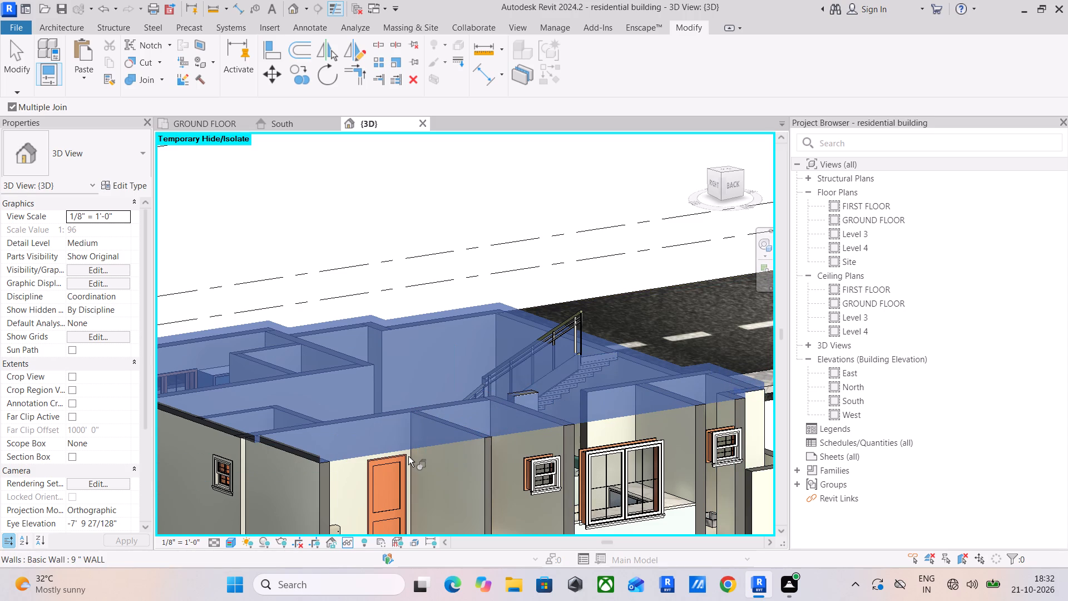
middle_click_drag(465, 466, 505, 371)
scroll(666, 386, "down", 2)
middle_click_drag(666, 387, 538, 395)
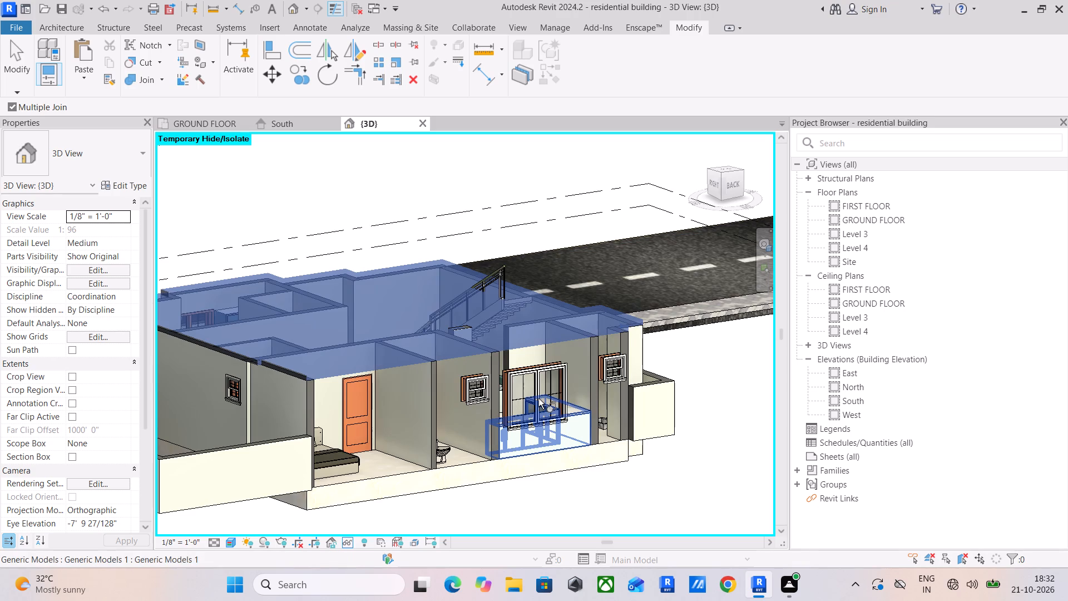
key("Escape")
key("Escape")
key("Escape")
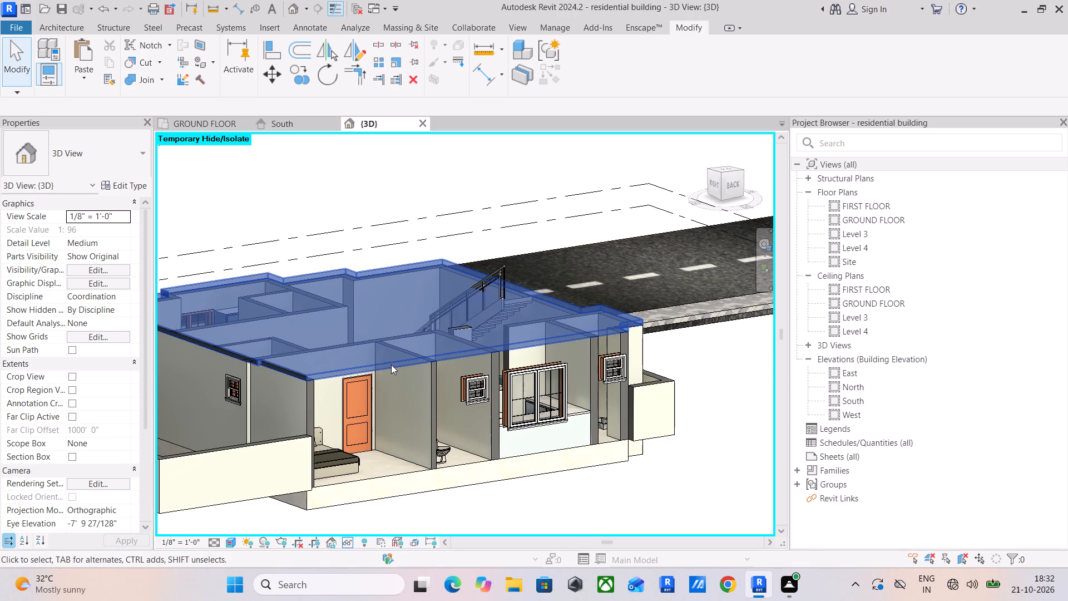
Join the first-floor slab to the leftover wall piece protruding through it near the staircase.
left_click(391, 364)
key("Escape")
scroll(492, 351, "up", 5)
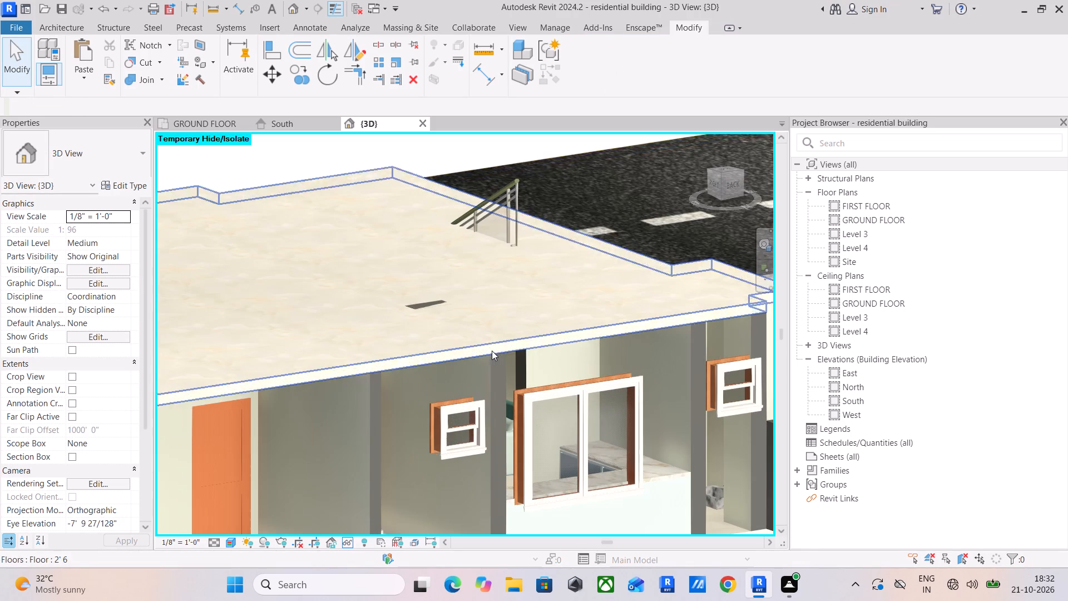
left_click(149, 81)
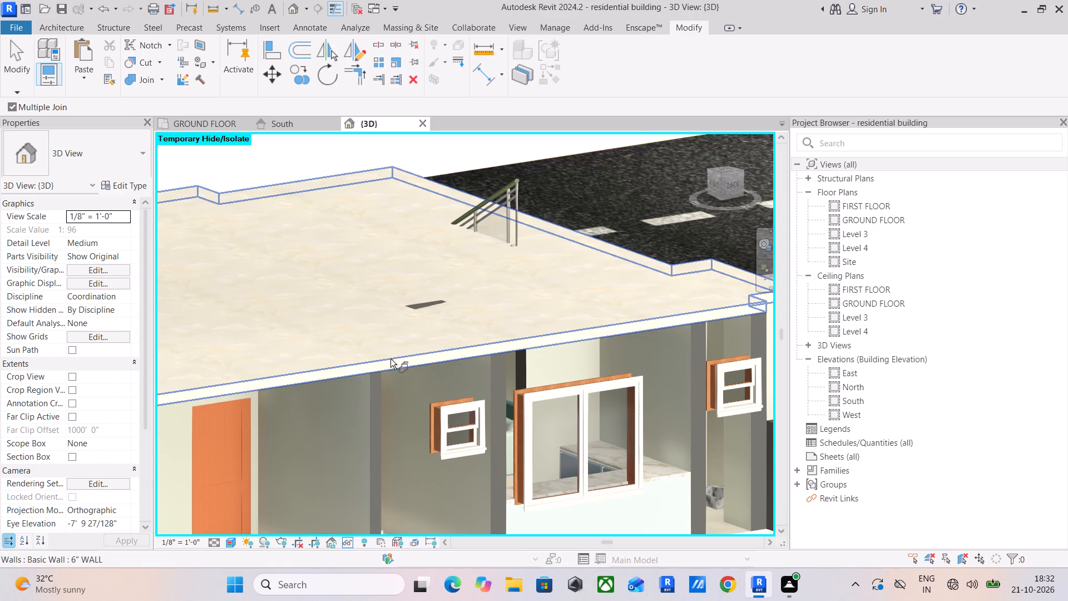
left_click(408, 356)
left_click(424, 304)
key("Escape")
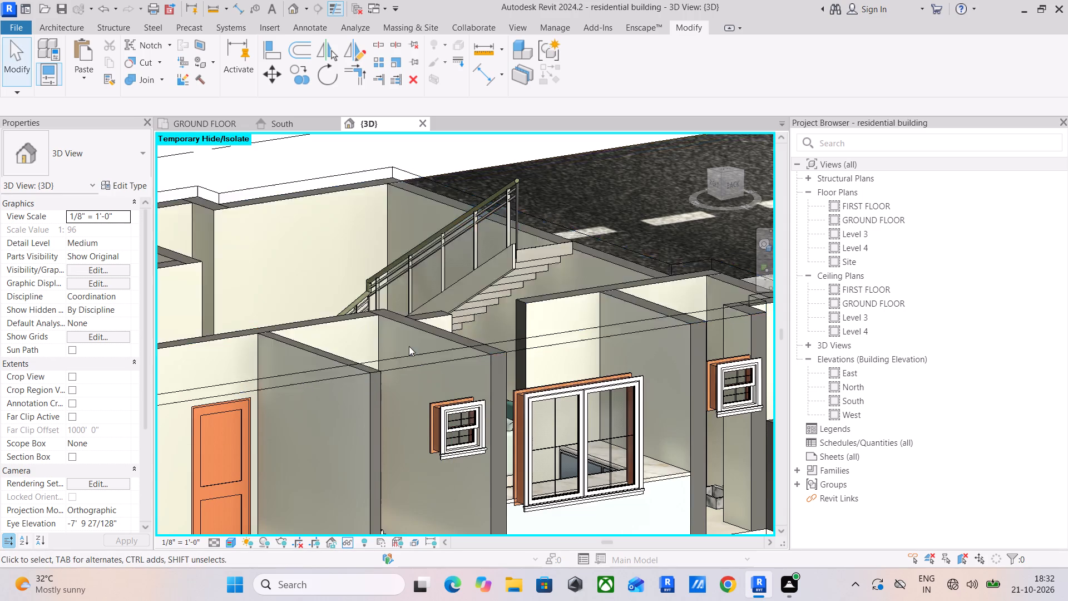
Examine the joined first-floor slab and the whole house from the rear and the front in 3D.
scroll(409, 346, "down", 3)
left_click(385, 356)
key("Escape")
scroll(552, 383, "down", 3)
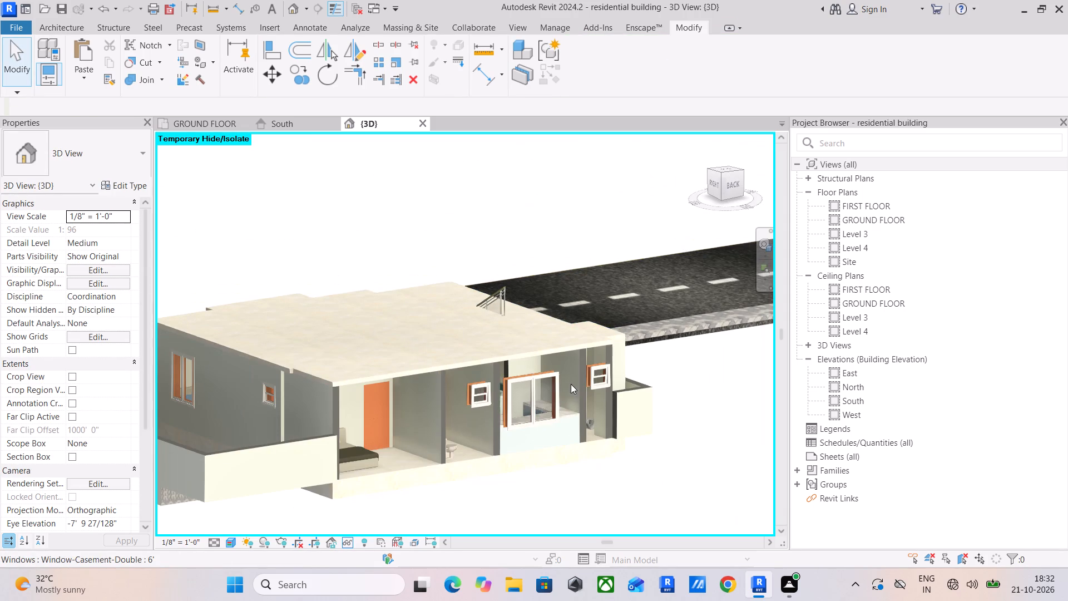
scroll(572, 384, "down", 2)
middle_click_drag(591, 383, 132, 456, "shift")
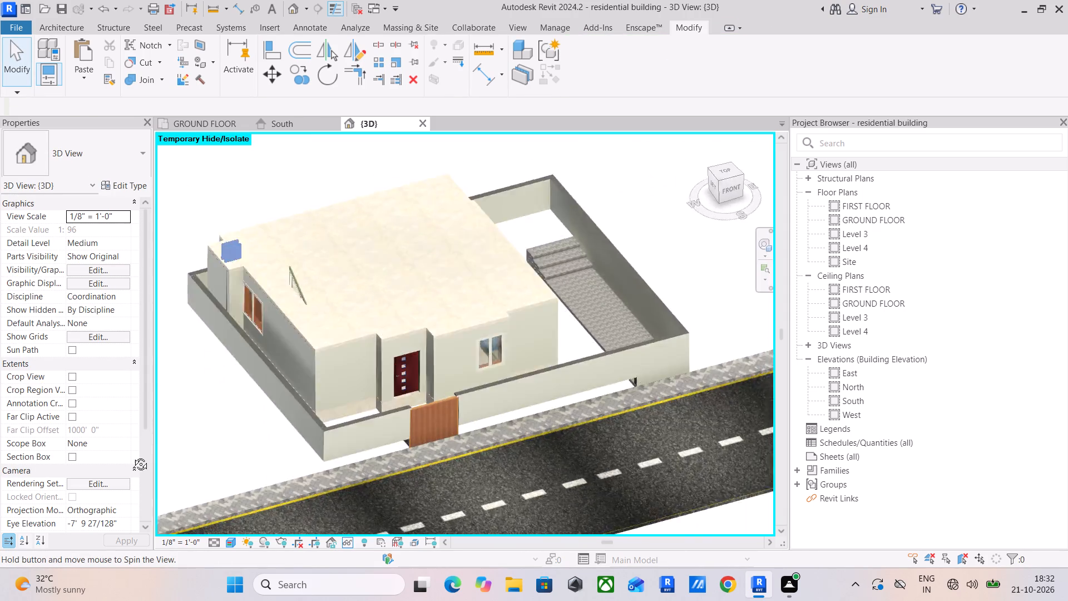
middle_click_drag(132, 456, 128, 456, "shift")
Examine the L-shaped staircase and its position relative to the living, dining and rear rooms in the GROUND FLOOR plan.
left_click(197, 126)
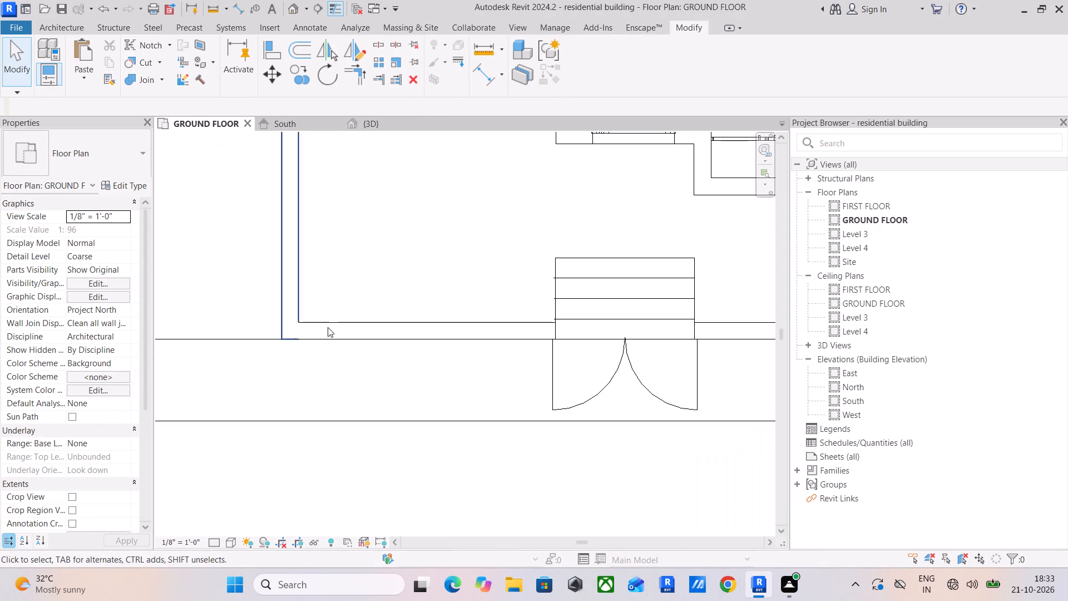
scroll(399, 314, "down", 4)
middle_click_drag(399, 314, 338, 465)
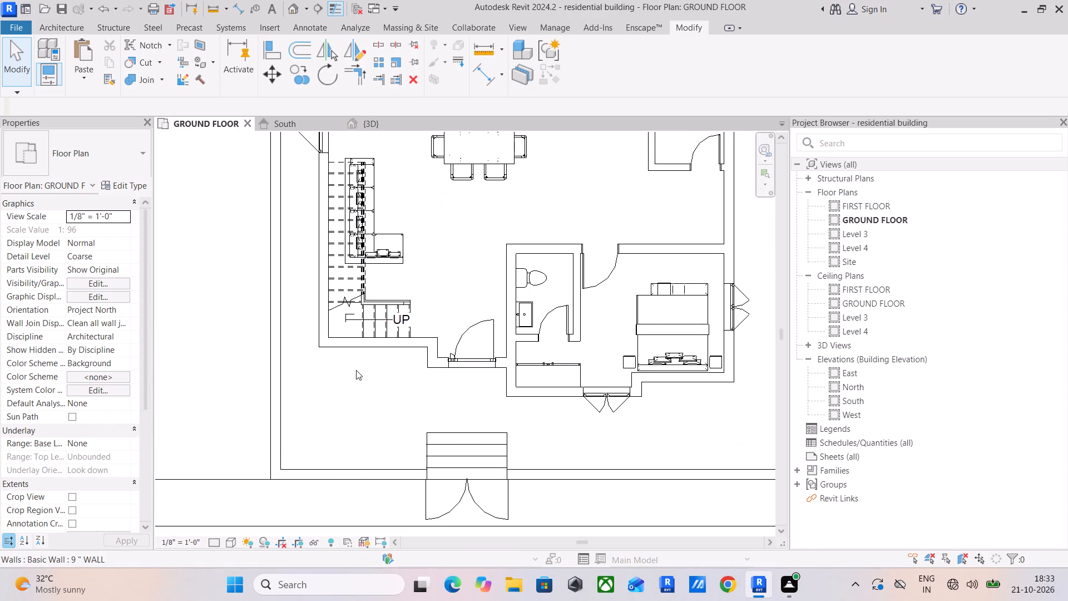
left_click(382, 322)
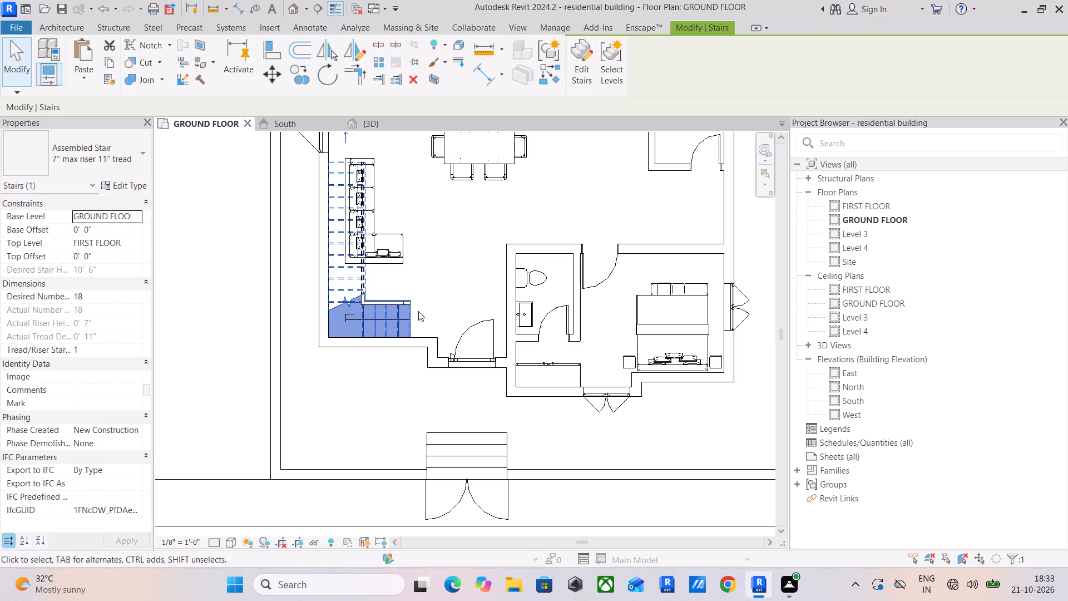
scroll(426, 308, "down", 2)
middle_click_drag(426, 308, 403, 348)
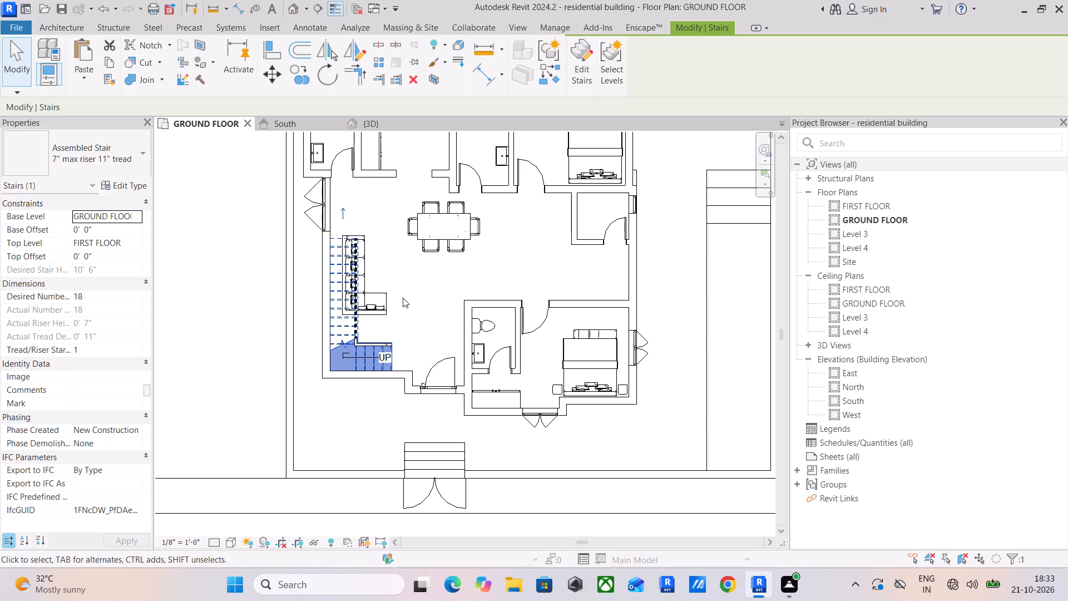
left_click(422, 317)
scroll(353, 348, "up", 4)
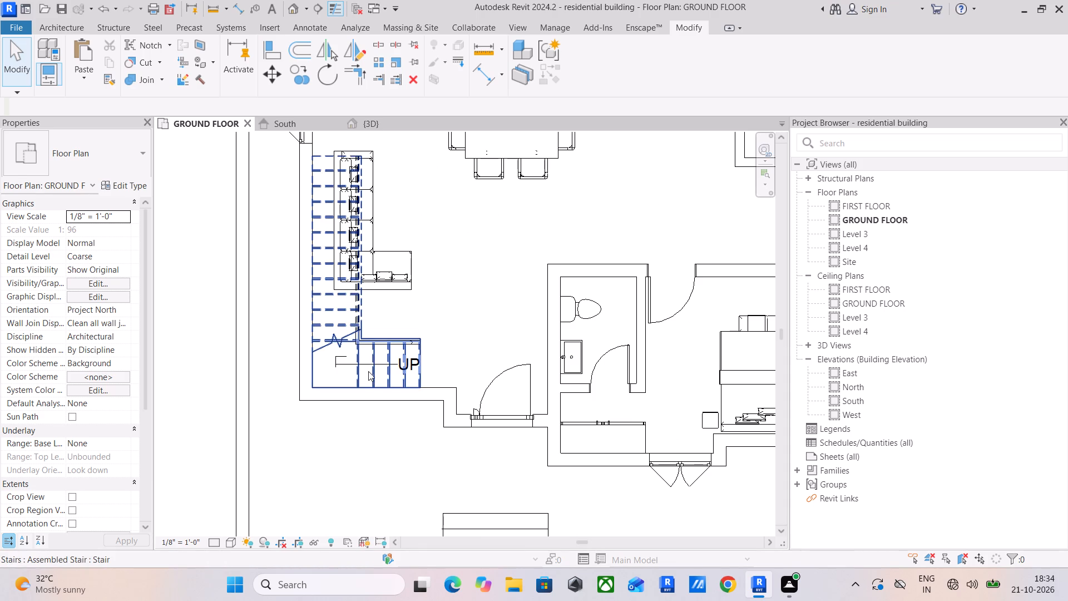
left_click(368, 371)
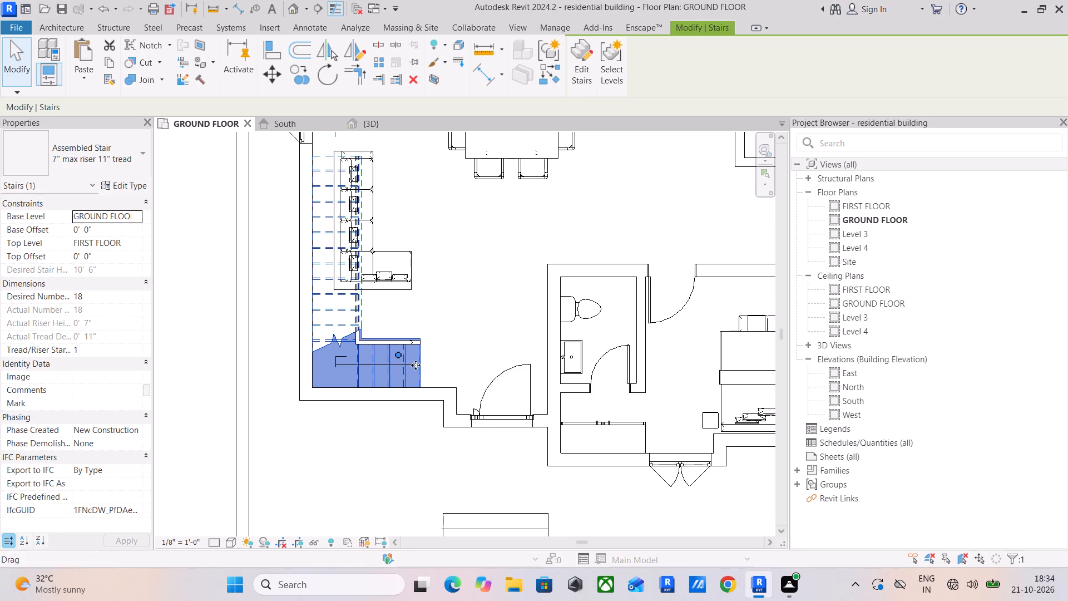
scroll(533, 292, "down", 2)
middle_click_drag(532, 292, 506, 337)
scroll(407, 346, "up", 1)
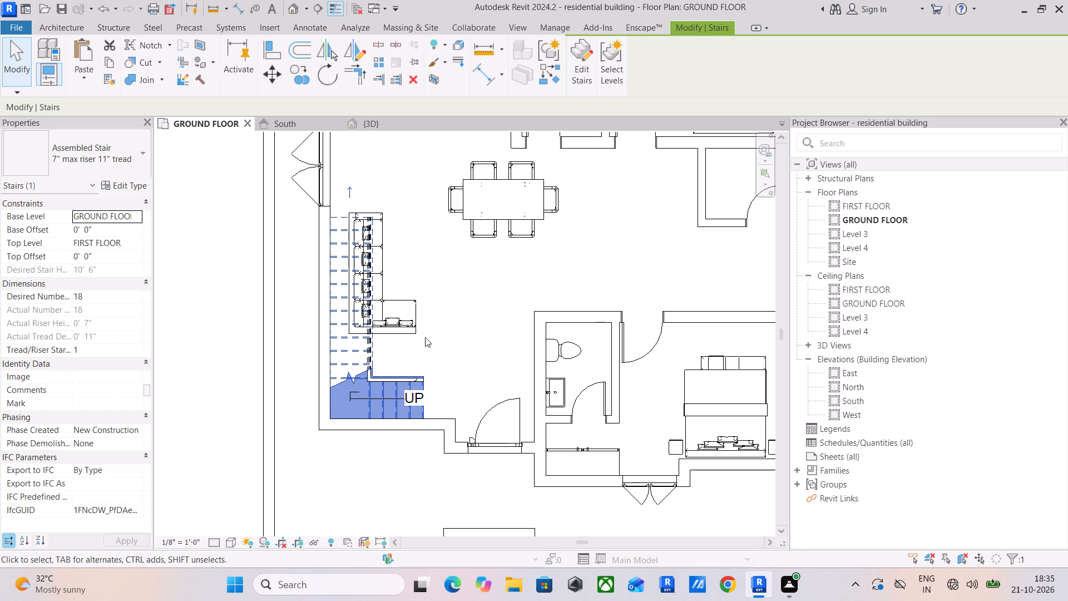
middle_click_drag(469, 309, 423, 543)
scroll(407, 404, "down", 1)
middle_click_drag(414, 401, 451, 335)
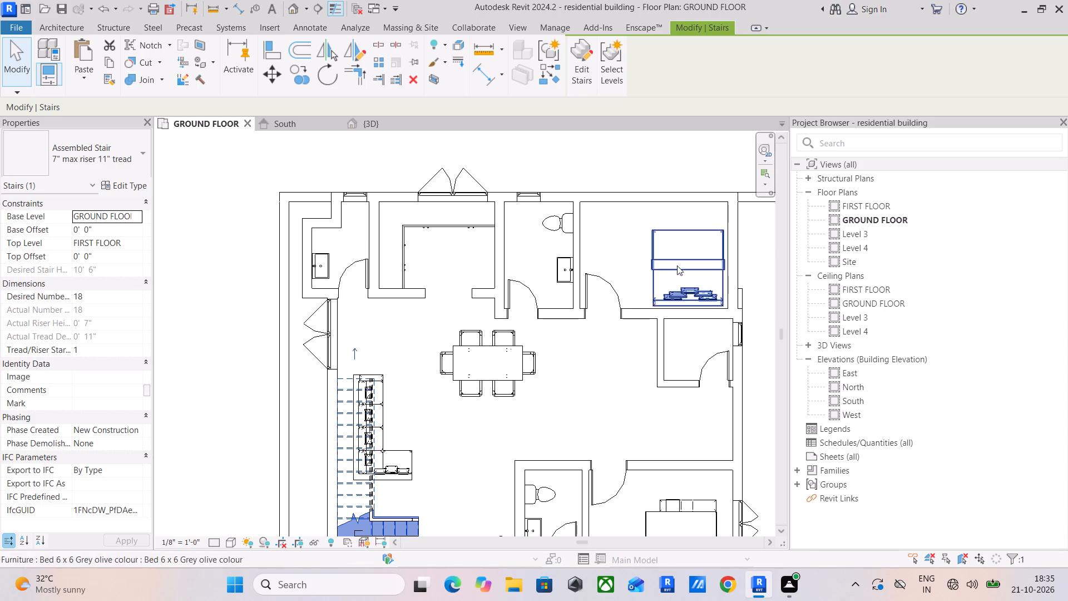
middle_click_drag(553, 314, 551, 239)
middle_click_drag(544, 338, 592, 272)
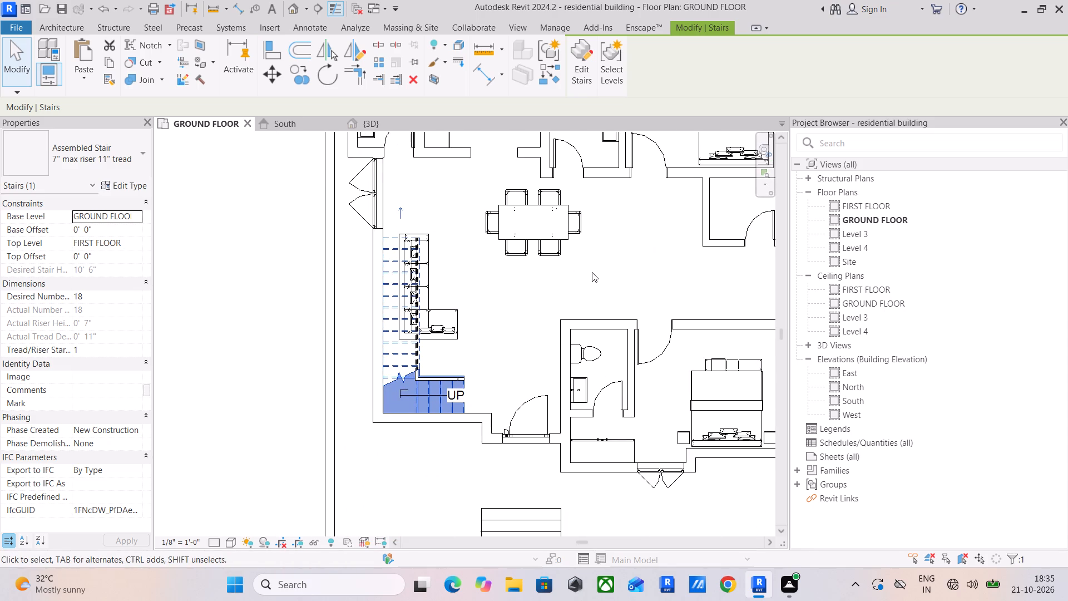
left_click(521, 303)
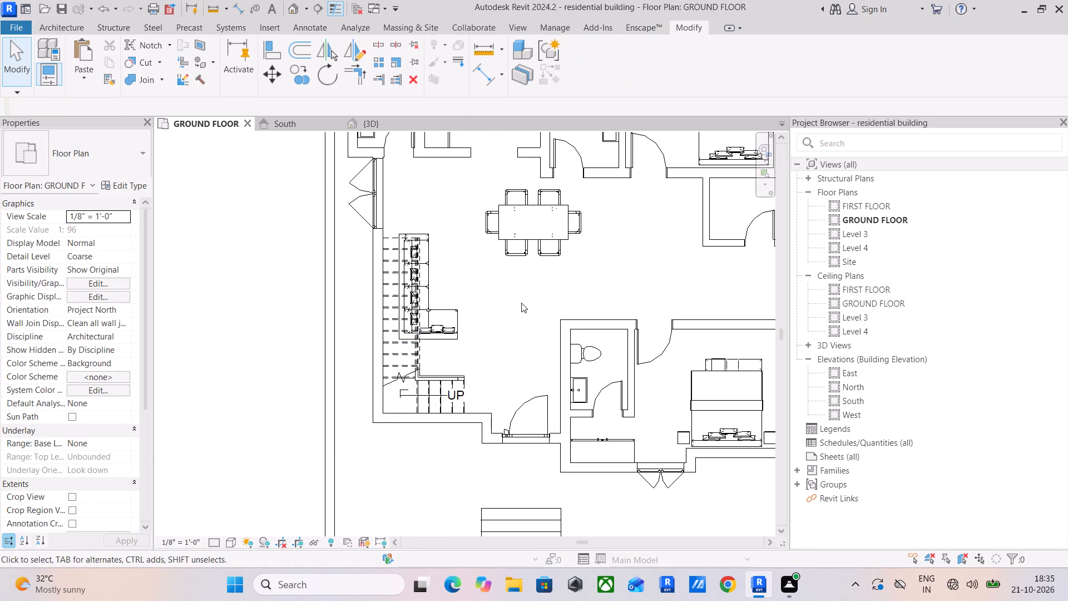
Examine the ground-floor layout from the entrance and dining area across to the front bedroom, its toilet and the side yard.
middle_click_drag(524, 306, 467, 269)
scroll(523, 303, "up", 1)
scroll(531, 301, "down", 3)
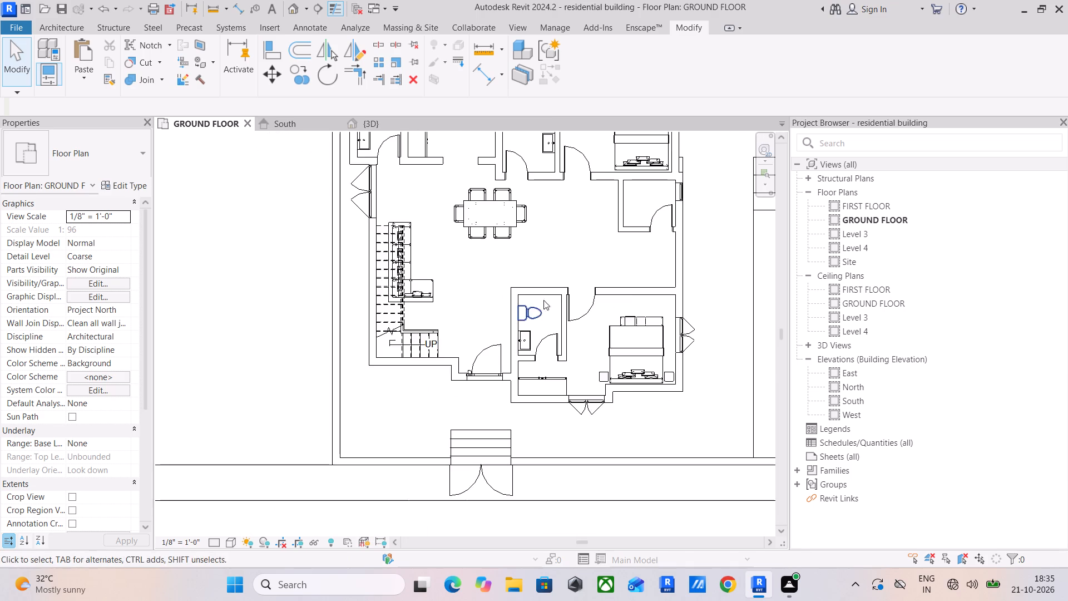
middle_click_drag(543, 300, 508, 341)
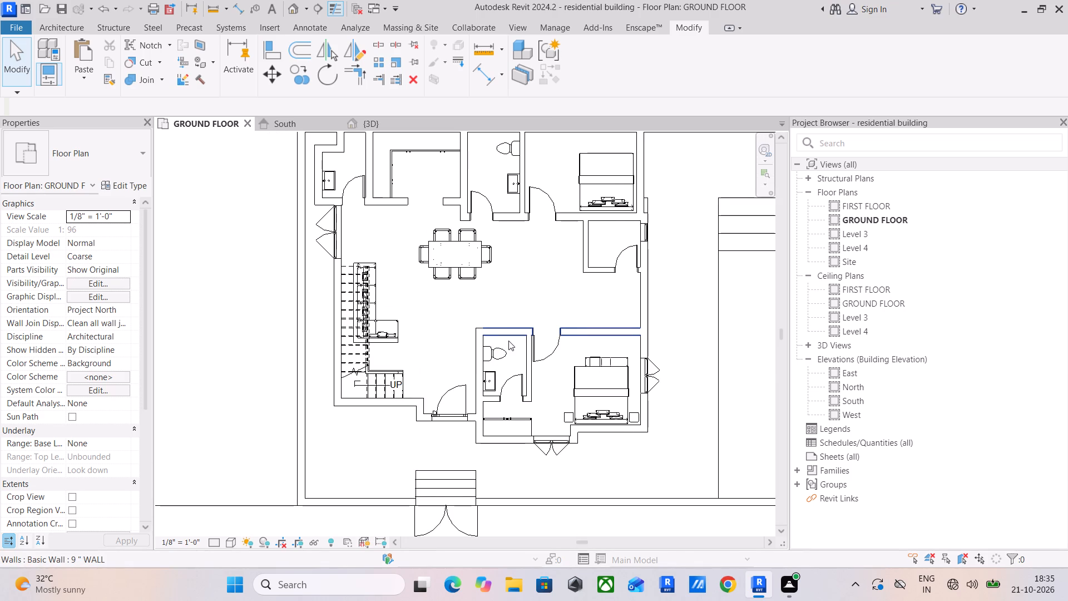
middle_click_drag(434, 380, 460, 348)
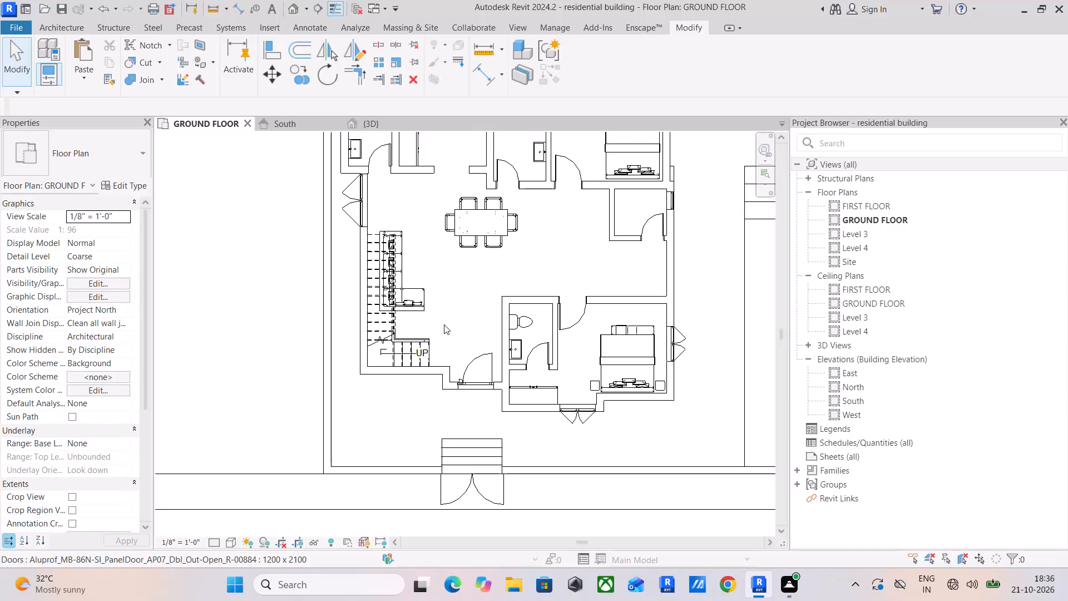
scroll(444, 324, "down", 2)
middle_click_drag(444, 324, 482, 283)
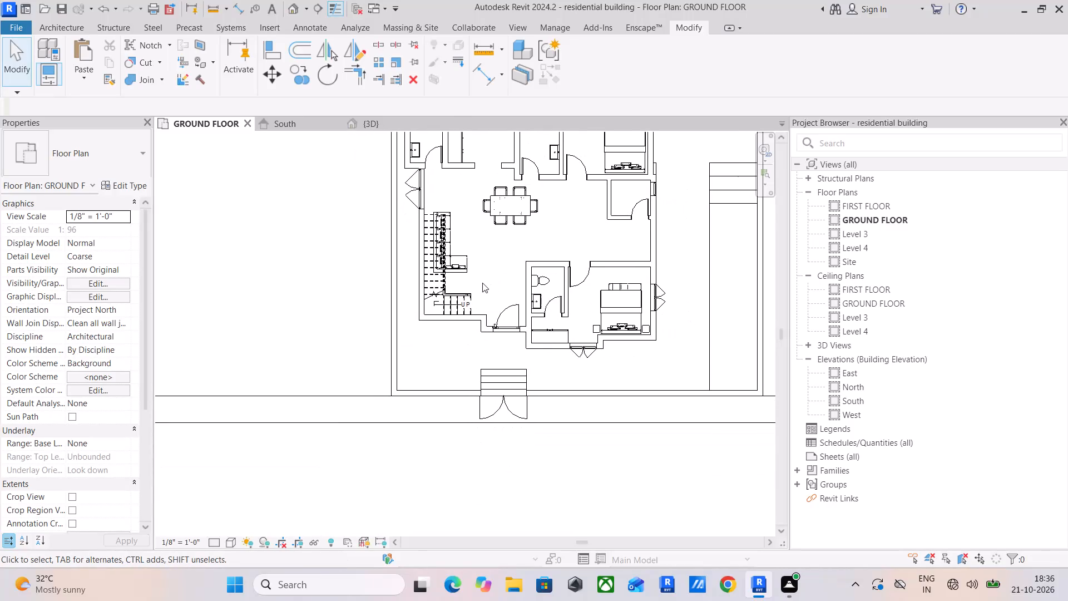
scroll(482, 283, "down", 2)
scroll(548, 290, "up", 2)
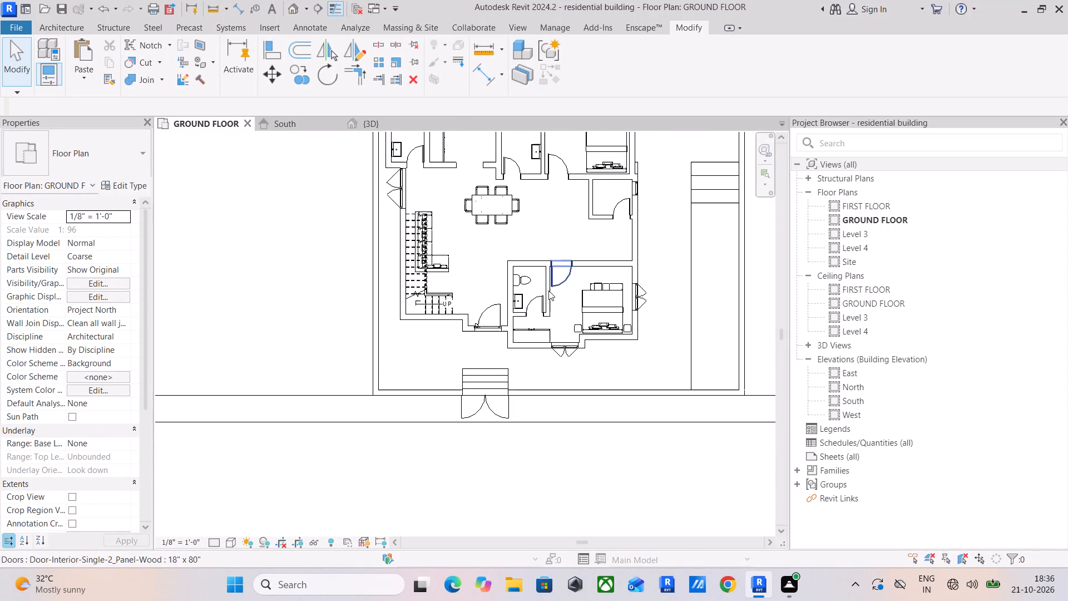
scroll(548, 290, "up", 1)
middle_click_drag(619, 281, 472, 315)
scroll(600, 194, "up", 3)
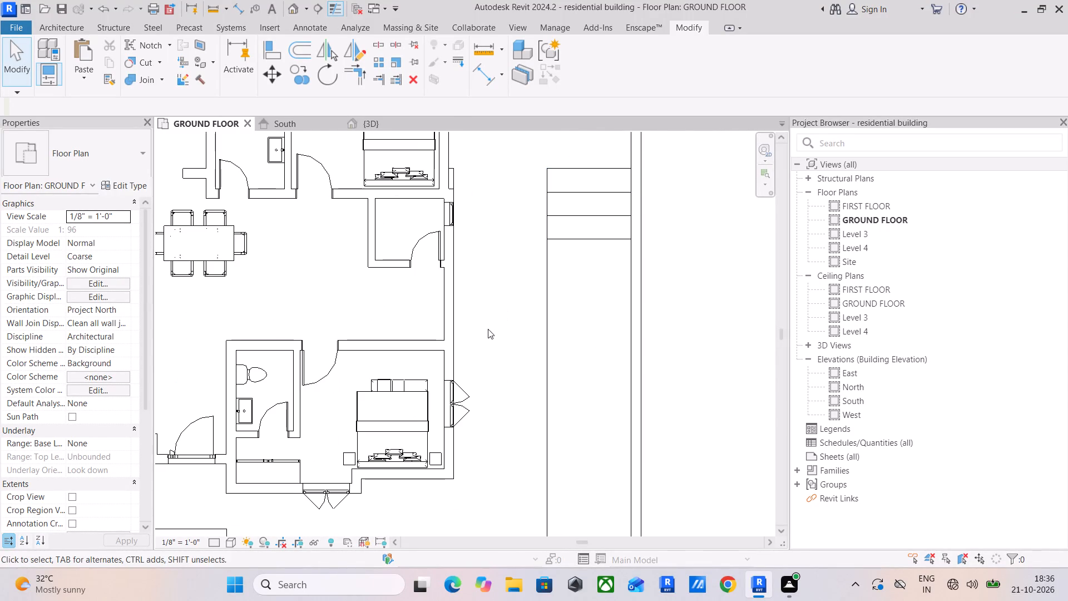
middle_click_drag(491, 333, 538, 305)
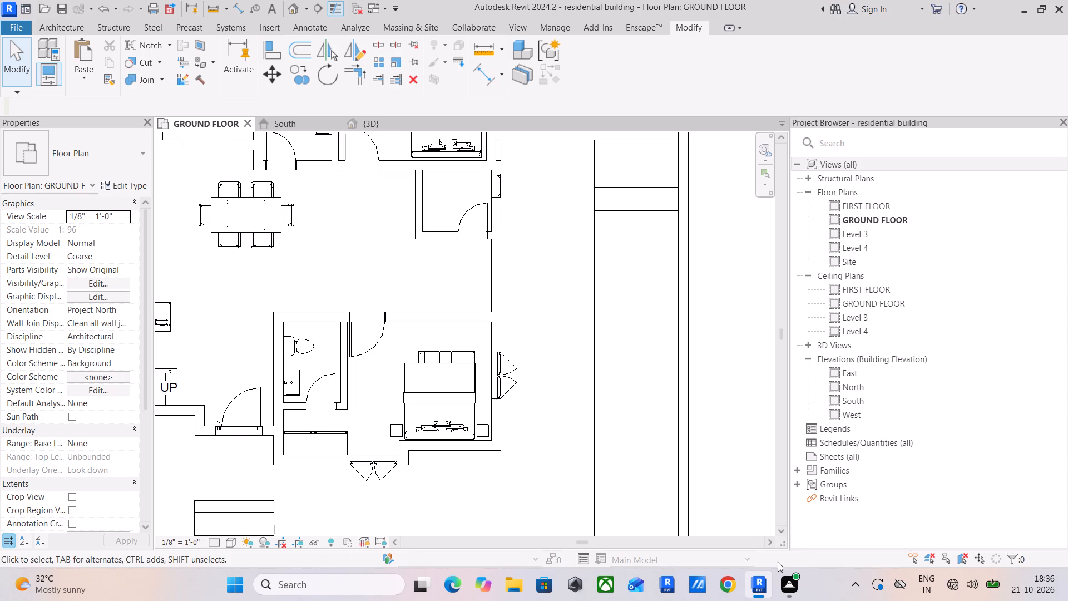
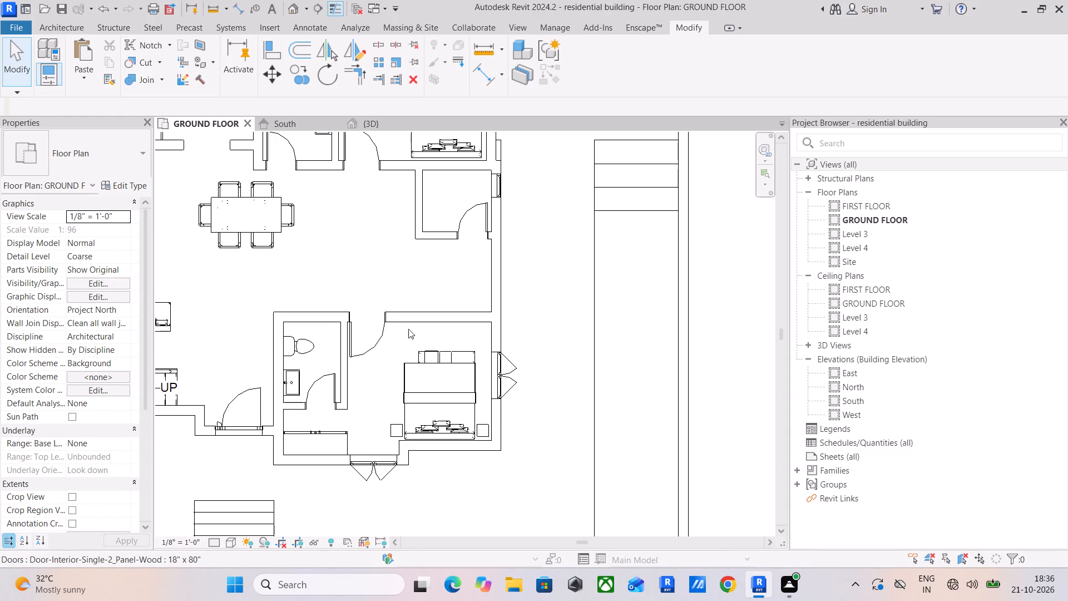
Examine the GROUND FLOOR plan around the staircase, sofa, dining area, entrance and front bedroom.
scroll(483, 337, "down", 3)
middle_click_drag(483, 337, 617, 364)
scroll(388, 221, "up", 3)
middle_click_drag(451, 270, 437, 329)
middle_click_drag(436, 330, 366, 252)
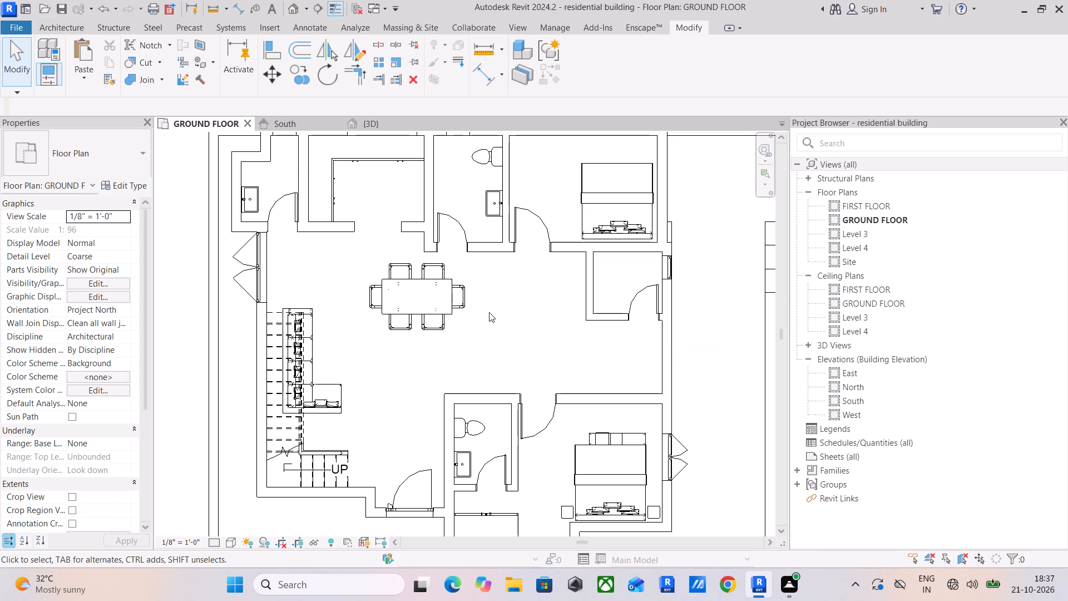
middle_click_drag(424, 351, 399, 375)
scroll(460, 351, "up", 1)
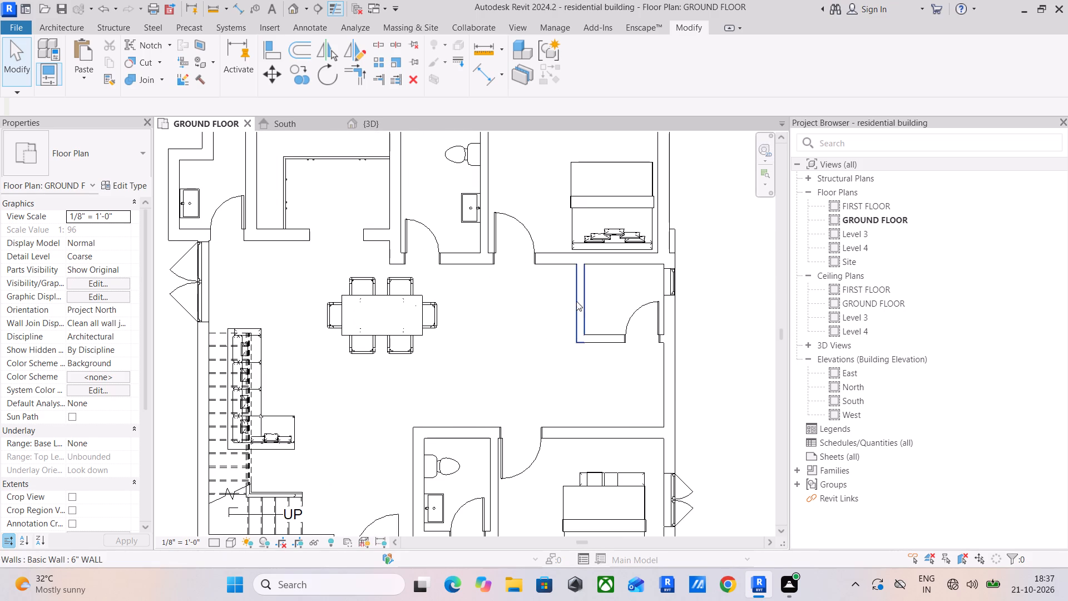
scroll(556, 300, "down", 3)
middle_click_drag(556, 300, 390, 316)
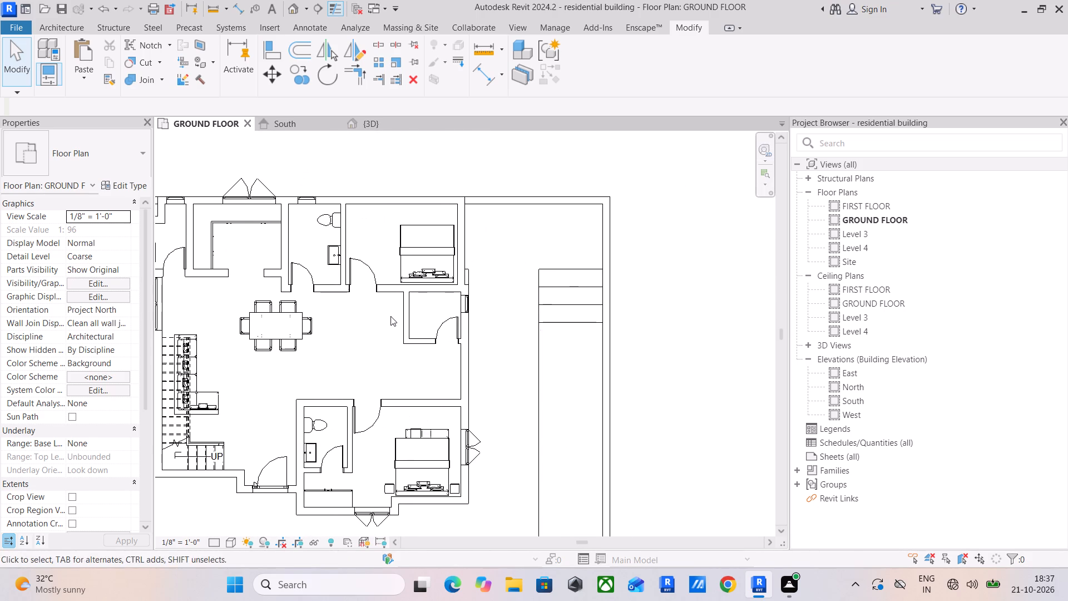
middle_click_drag(488, 401, 543, 296)
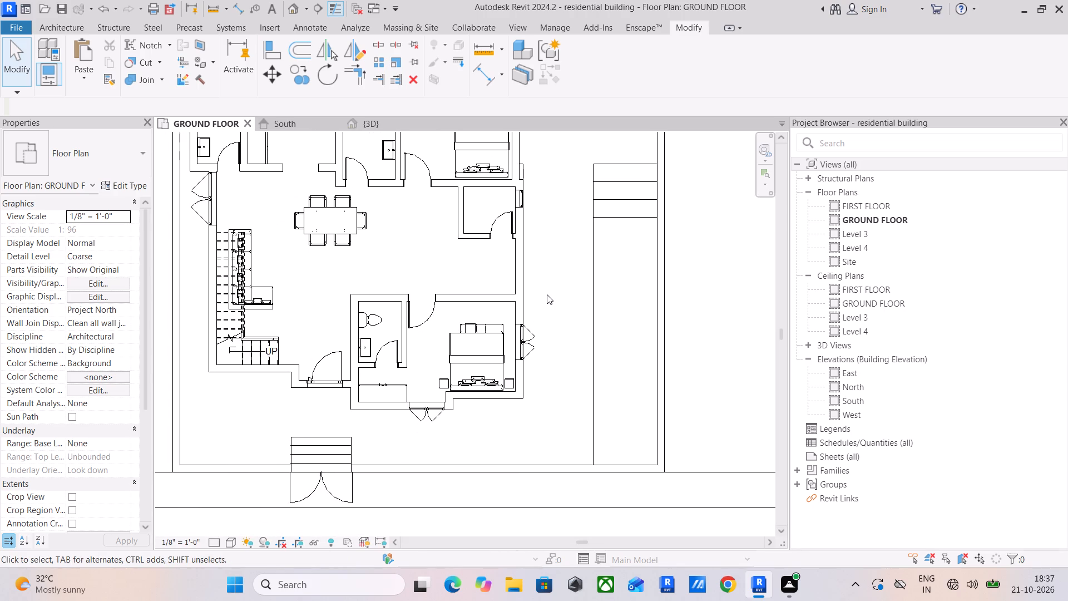
middle_click_drag(295, 371, 377, 362)
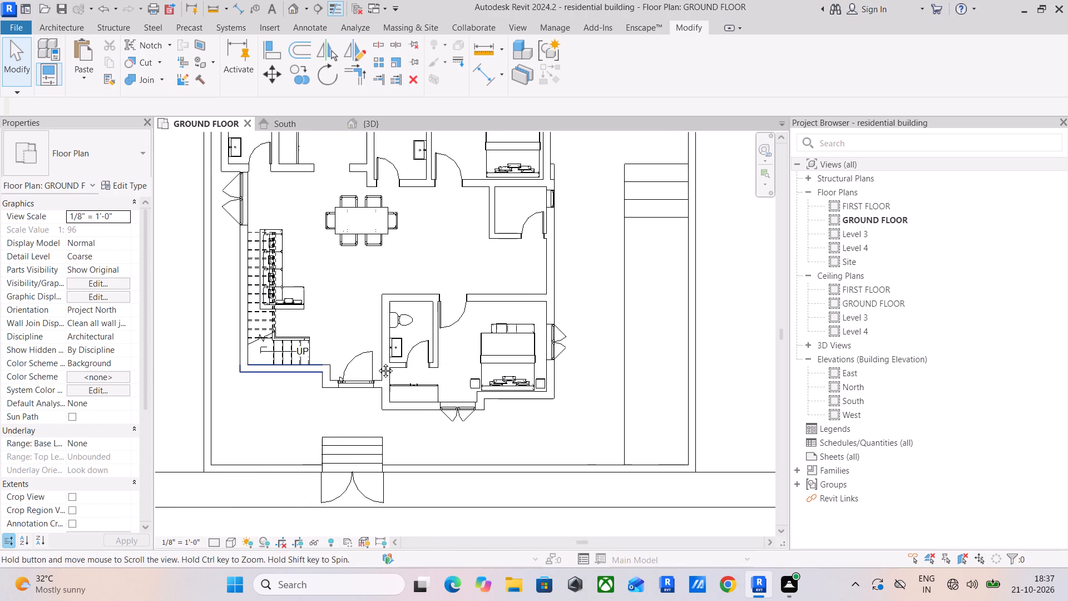
middle_click_drag(377, 362, 408, 356)
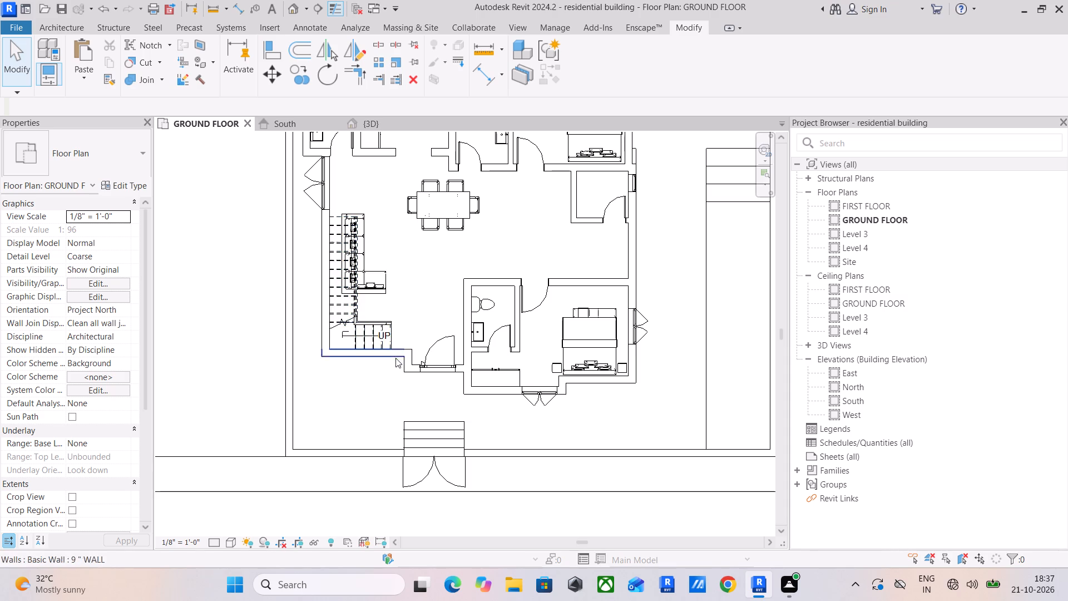
scroll(339, 381, "up", 3)
scroll(380, 370, "down", 2)
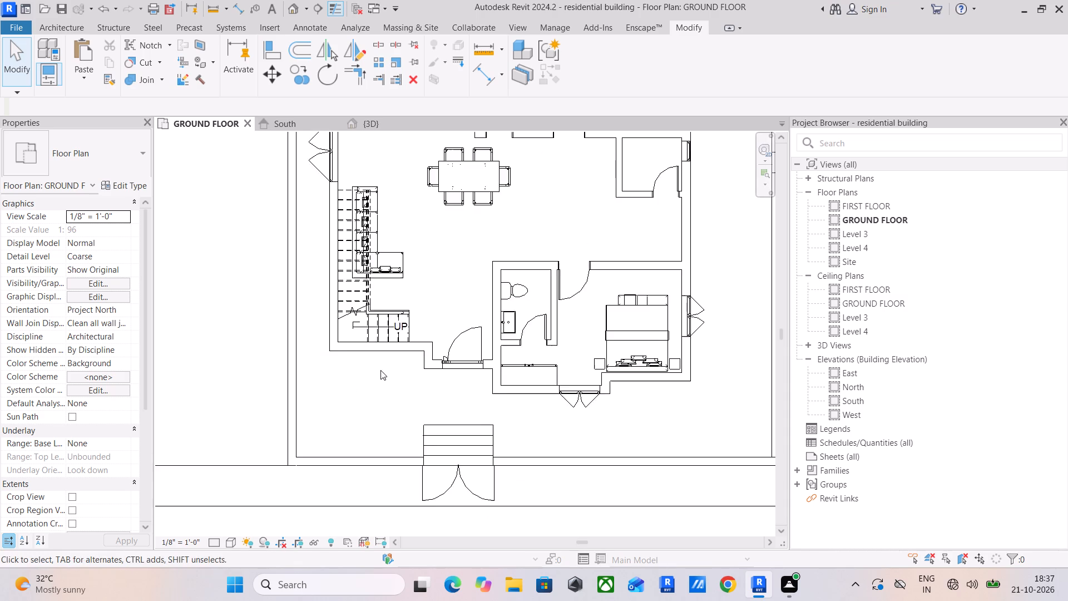
middle_click_drag(380, 370, 318, 445)
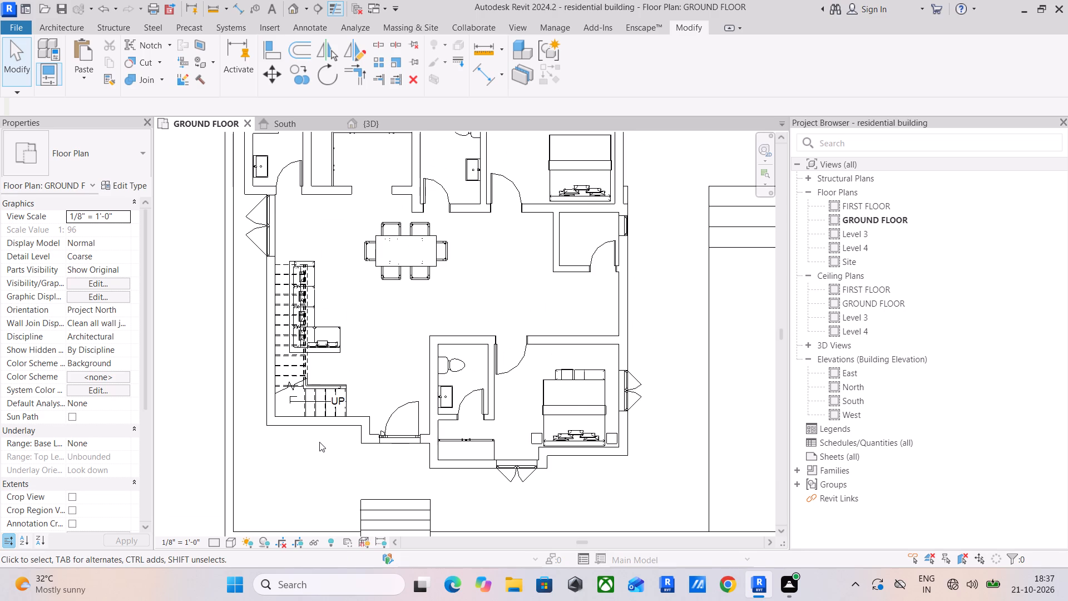
scroll(319, 442, "up", 3)
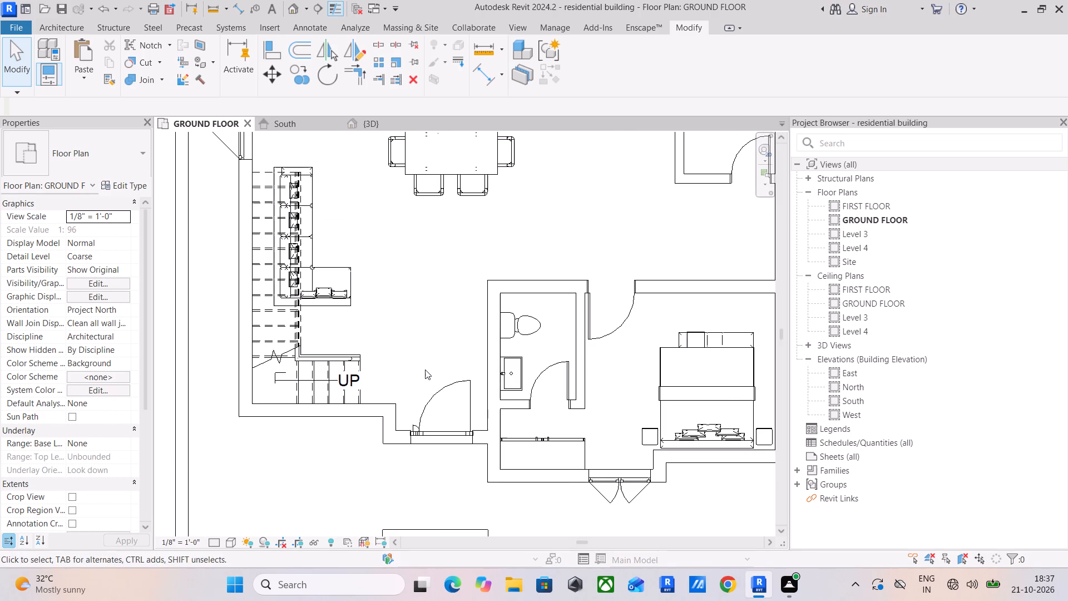
scroll(426, 373, "down", 2)
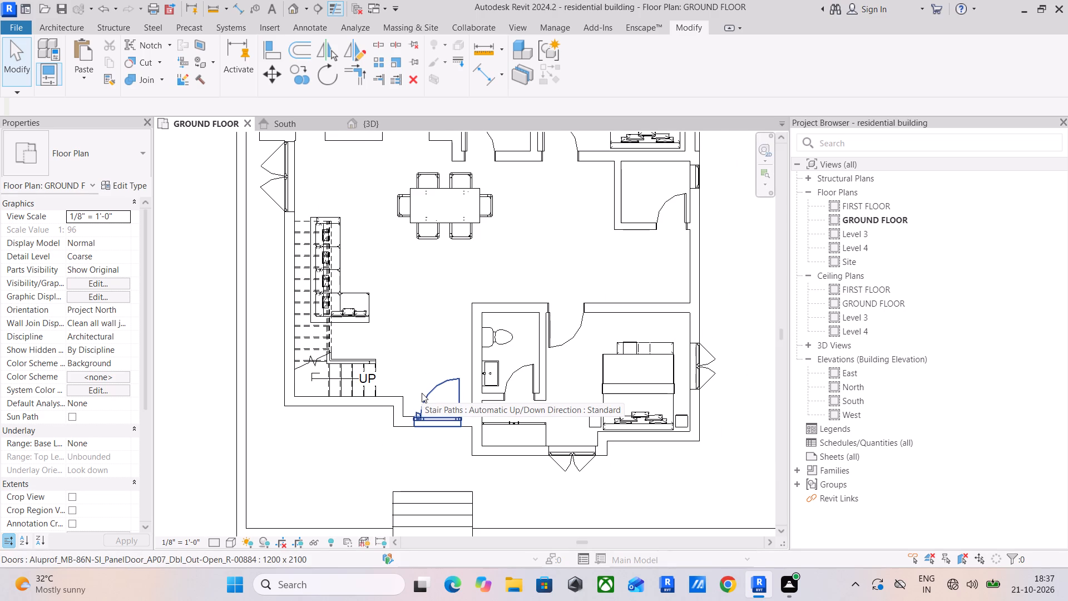
scroll(416, 297, "down", 2)
middle_click_drag(416, 297, 431, 356)
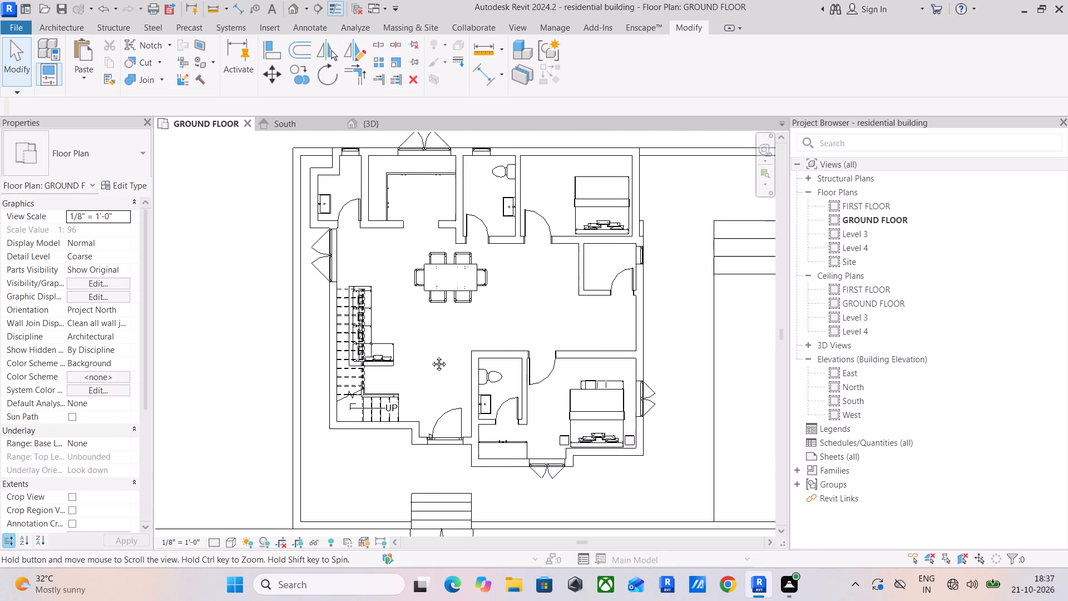
middle_click_drag(431, 356, 431, 358)
scroll(390, 386, "up", 3)
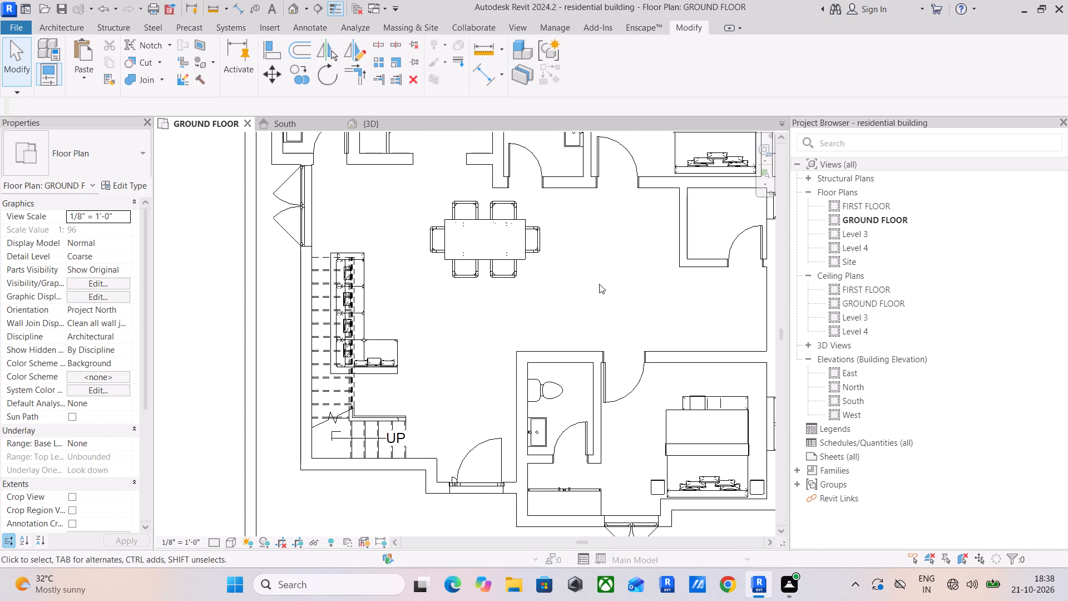
Place a Door-Double-Sliding 68" x 84" door, type width 4', in the outer side wall, centred between the small toilet and front bedroom.
scroll(605, 287, "down", 3)
middle_click_drag(605, 290, 567, 316)
scroll(683, 324, "up", 4)
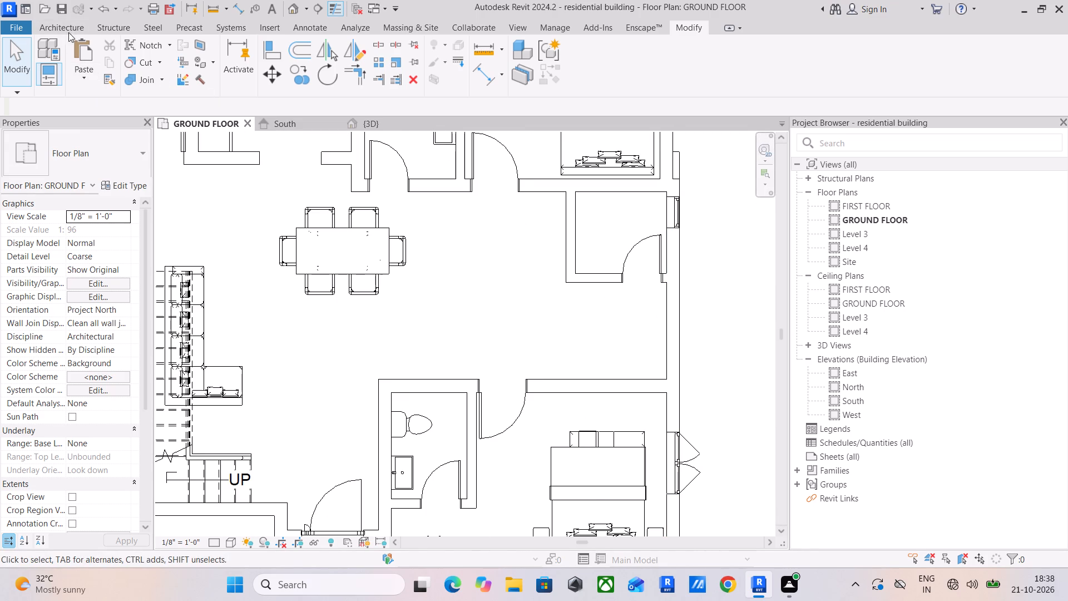
left_click(52, 32)
left_click(85, 58)
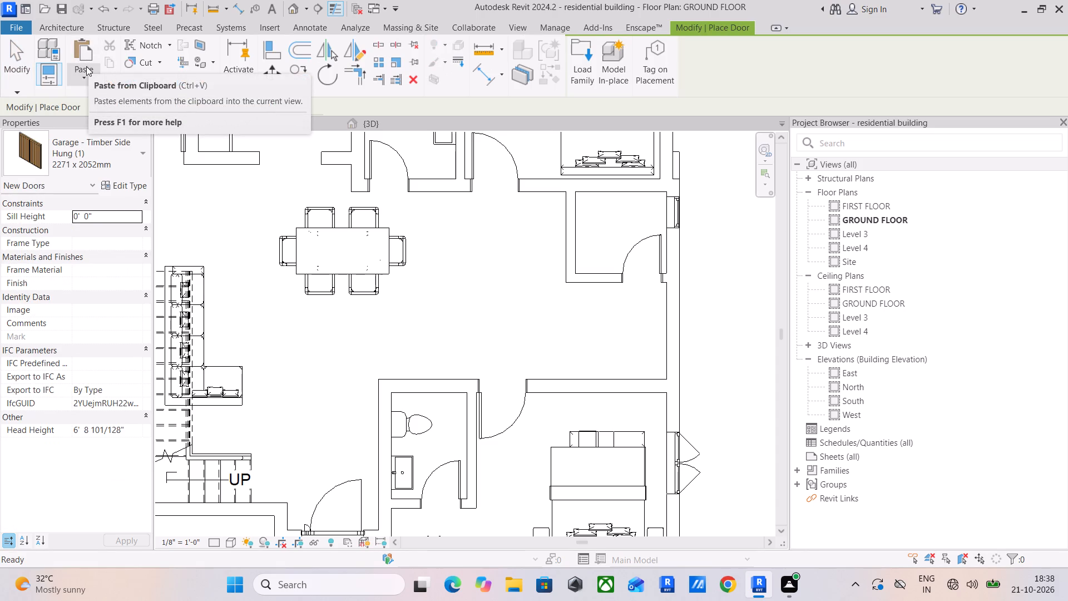
left_click(74, 145)
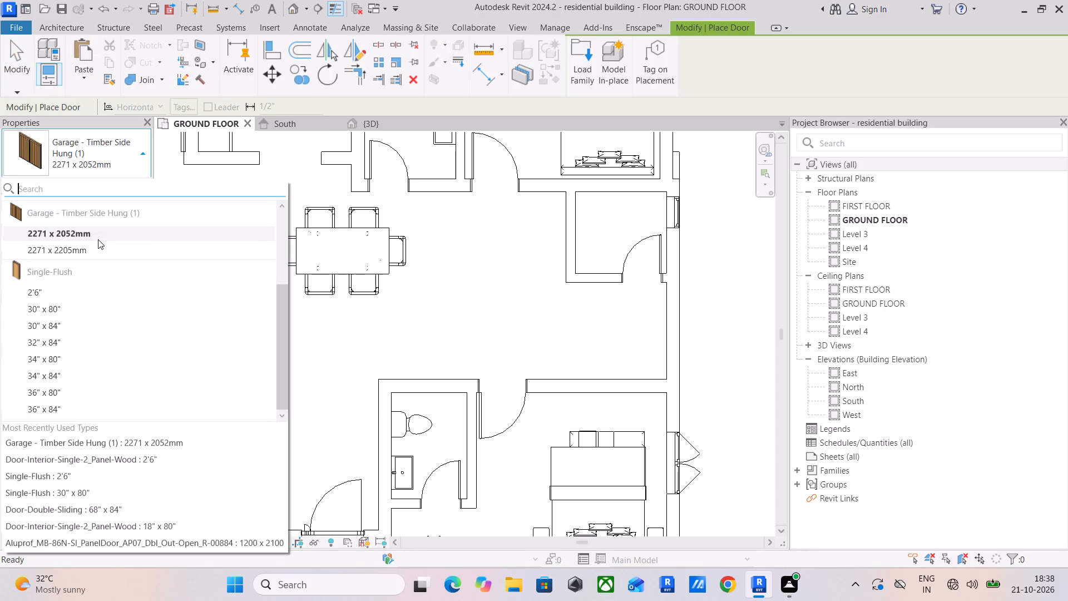
scroll(86, 319, "up", 3)
left_click(70, 278)
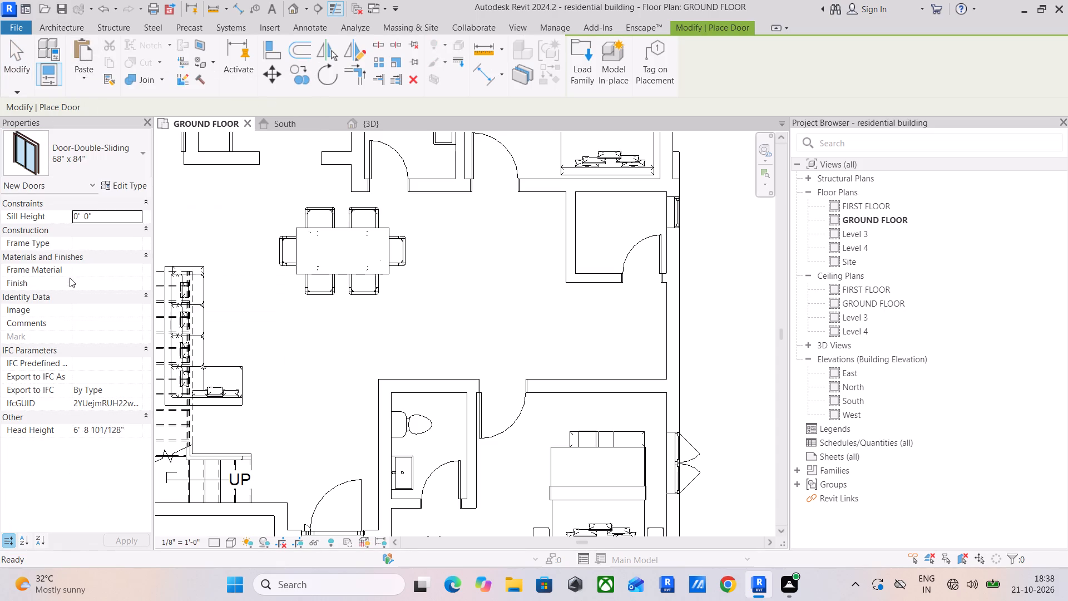
left_click(121, 186)
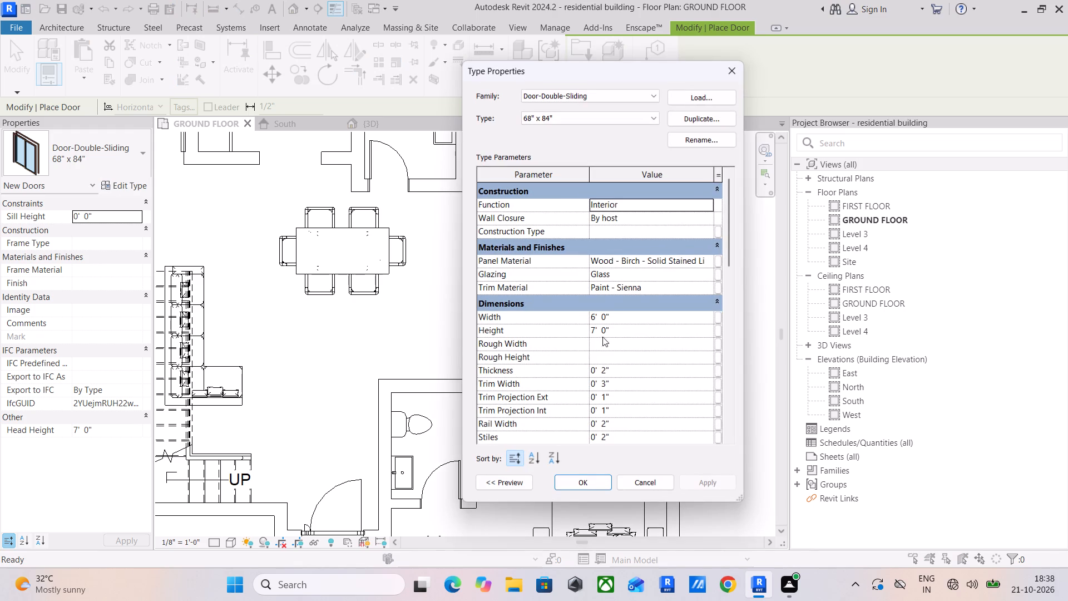
left_click(636, 316)
type("4'")
key("Return")
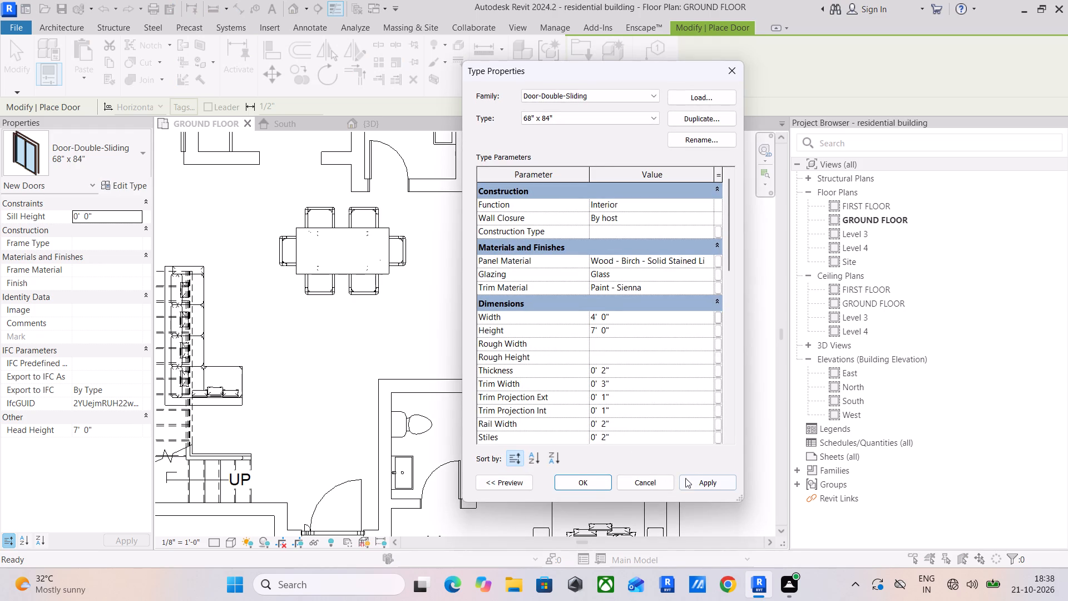
left_click(690, 482)
left_click(592, 491)
left_click(600, 486)
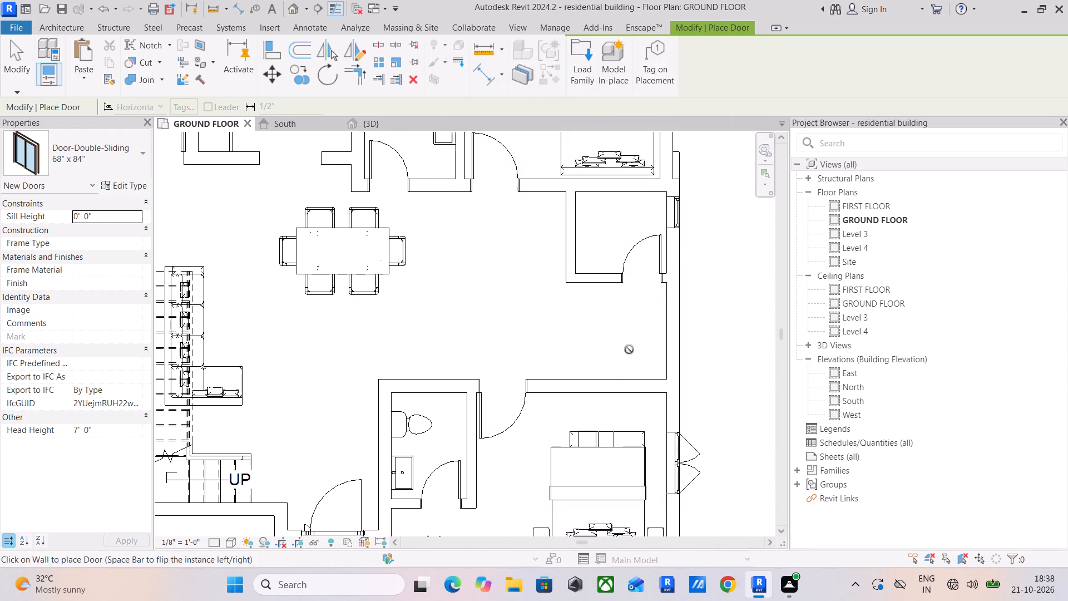
left_click(673, 334)
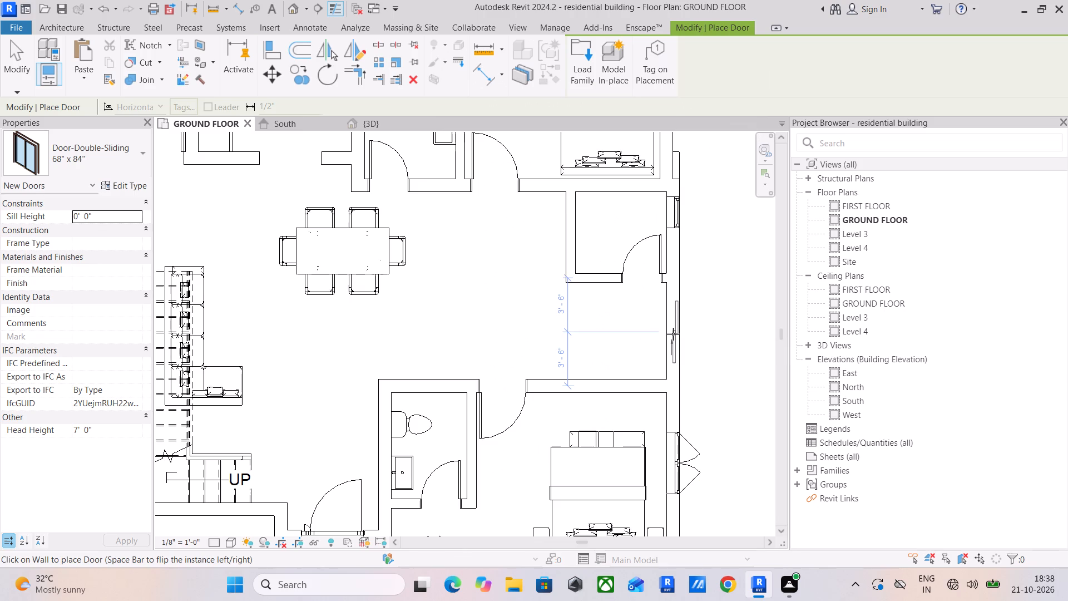
left_click(13, 47)
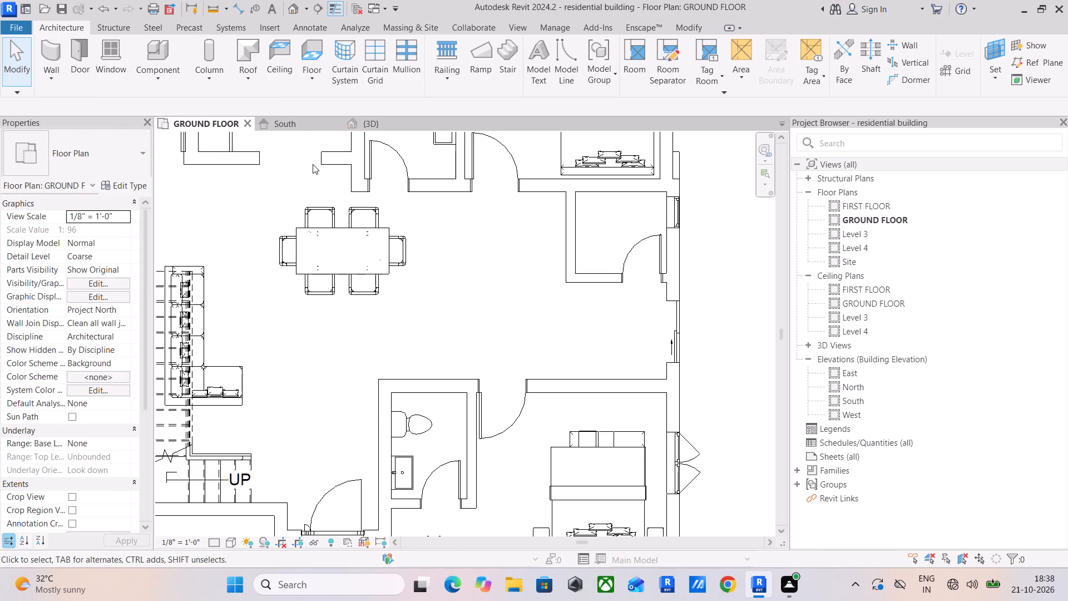
Move the L-shaped brown sofa from the staircase to the open area between the dining table and the small toilet.
scroll(313, 164, "down", 1)
middle_click_drag(351, 272, 442, 303)
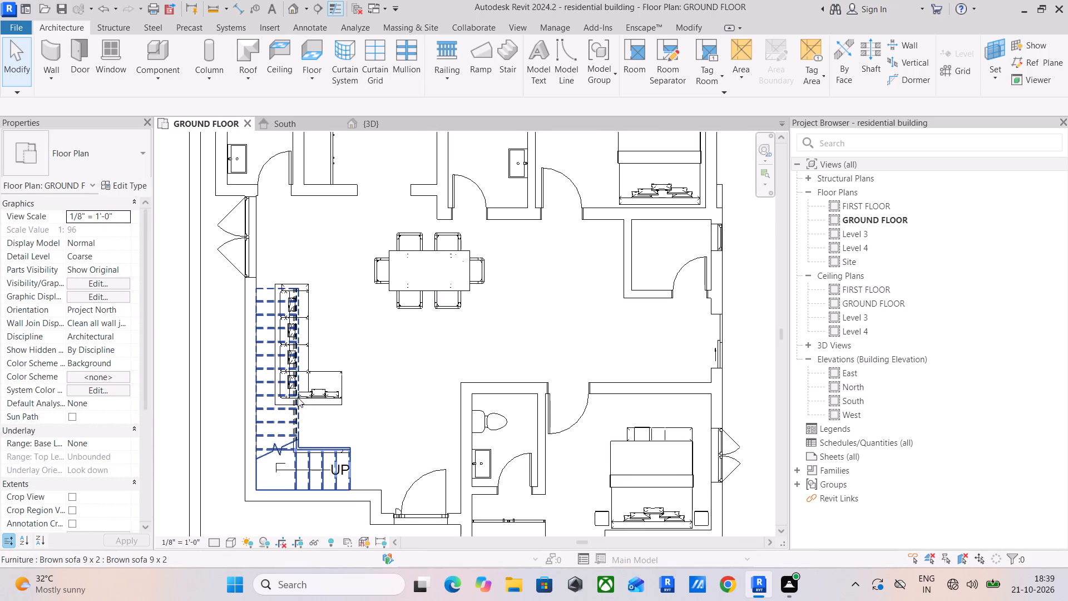
middle_click_drag(306, 397, 343, 380)
left_click(349, 374)
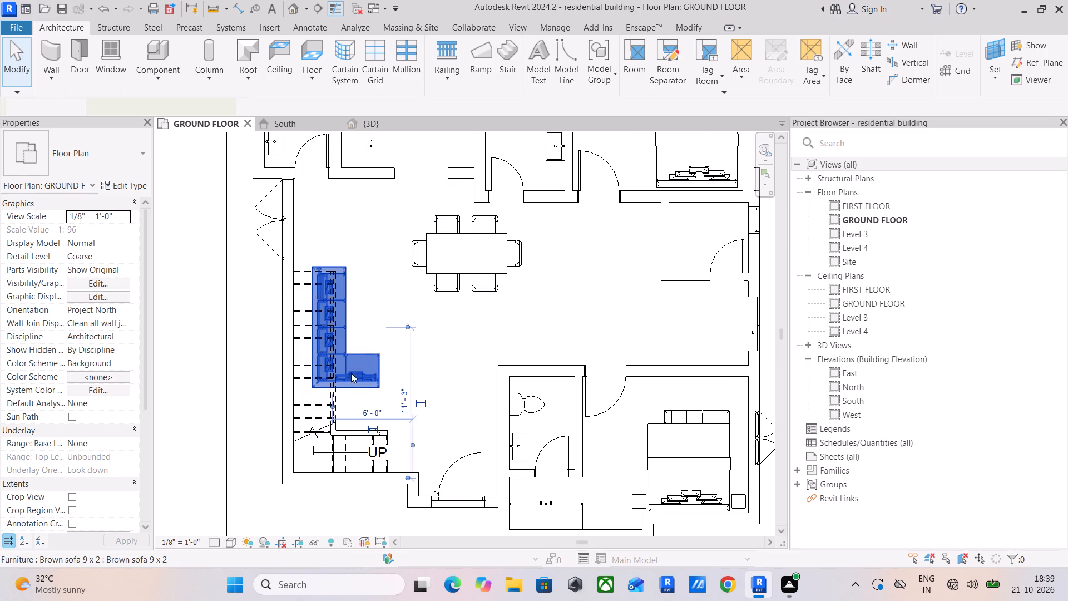
left_click(265, 77)
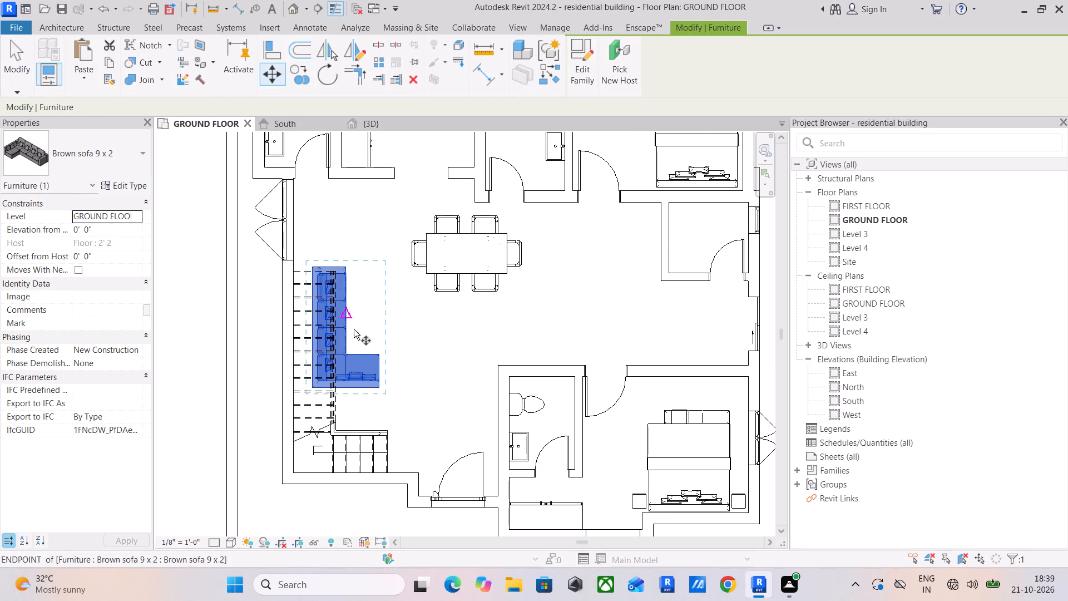
left_click_drag(367, 360, 374, 359)
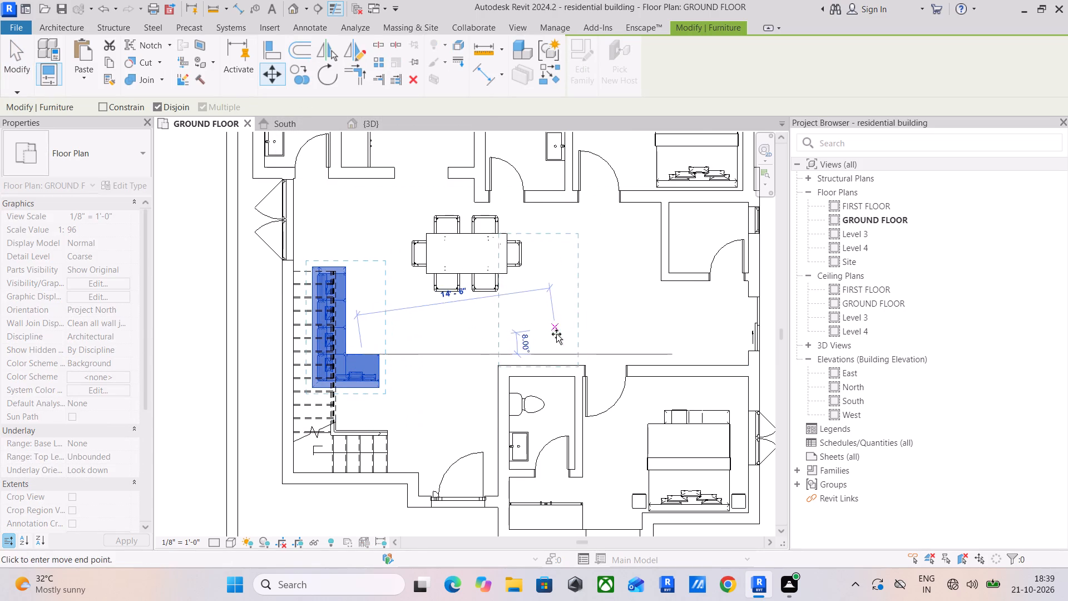
left_click(601, 310)
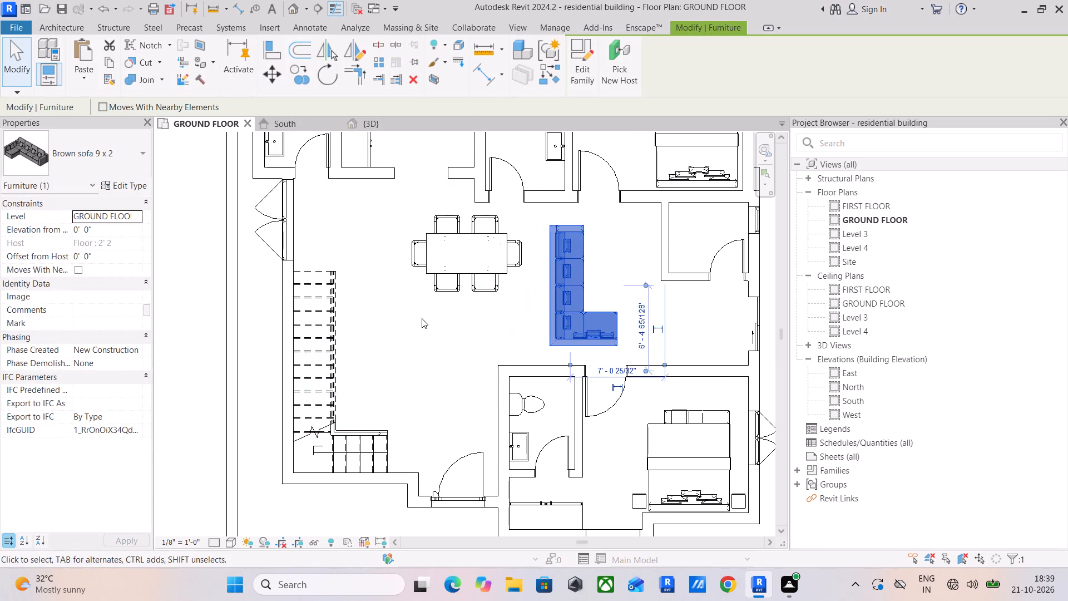
Delete the L-shaped staircase from the ground floor.
scroll(422, 318, "down", 1)
middle_click_drag(422, 318, 488, 293)
left_click(393, 333)
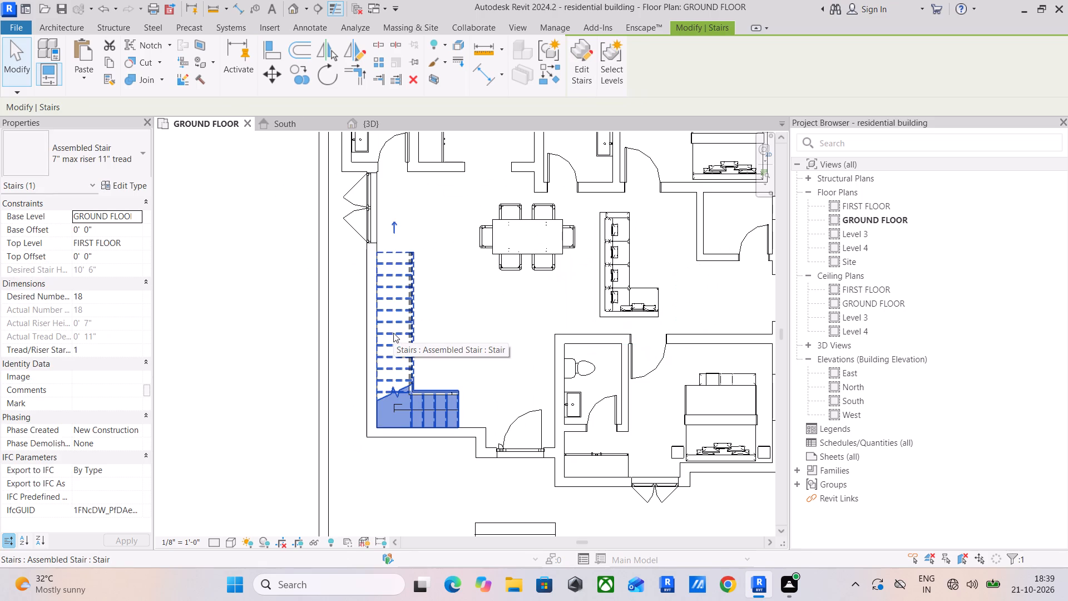
key("Delete")
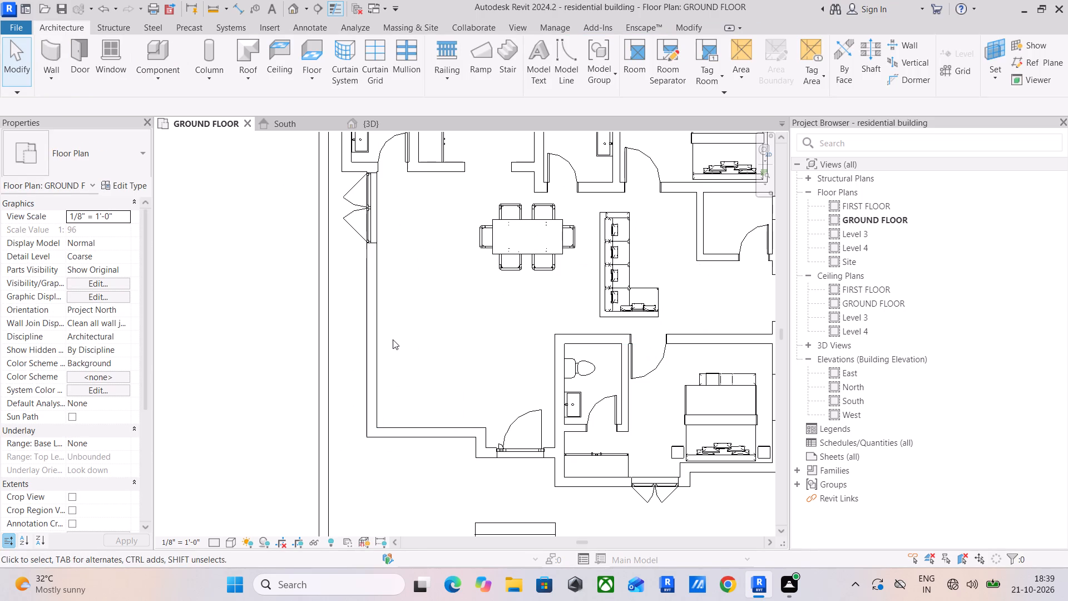
Draw thin detail lines from the inner wall corner beside the entrance: 6.5' up the outer wall, 9'-4" across and 3' back down.
middle_click_drag(411, 439, 419, 413)
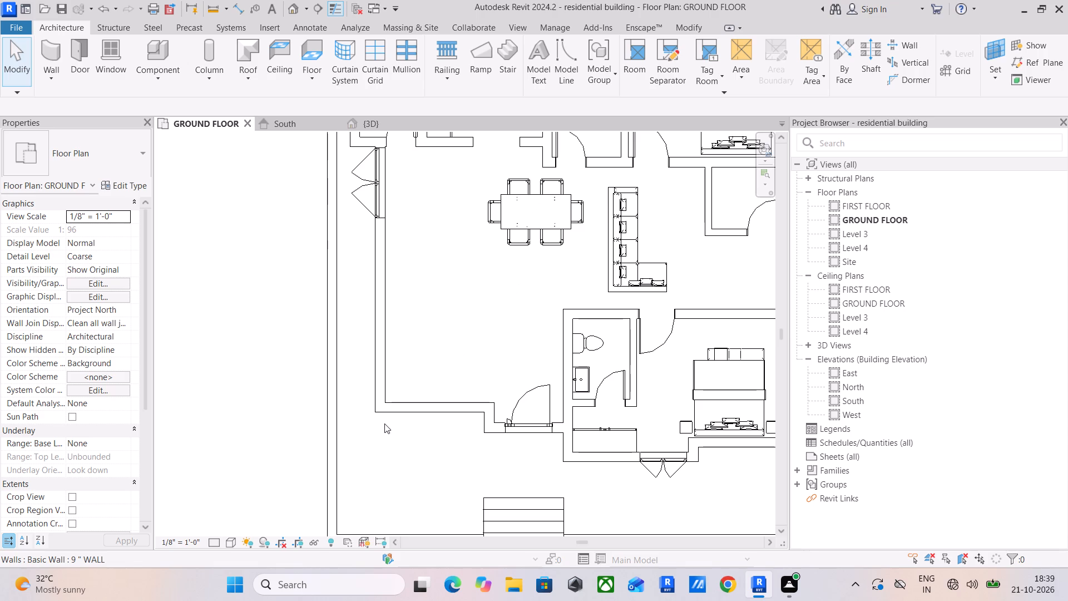
left_click(317, 30)
left_click(315, 43)
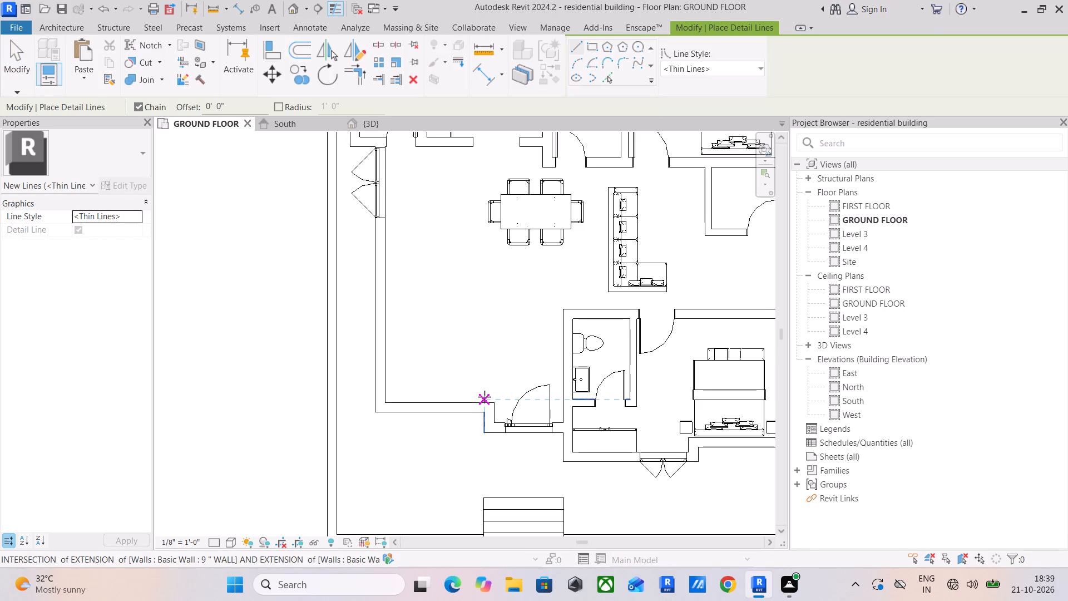
scroll(482, 402, "up", 3)
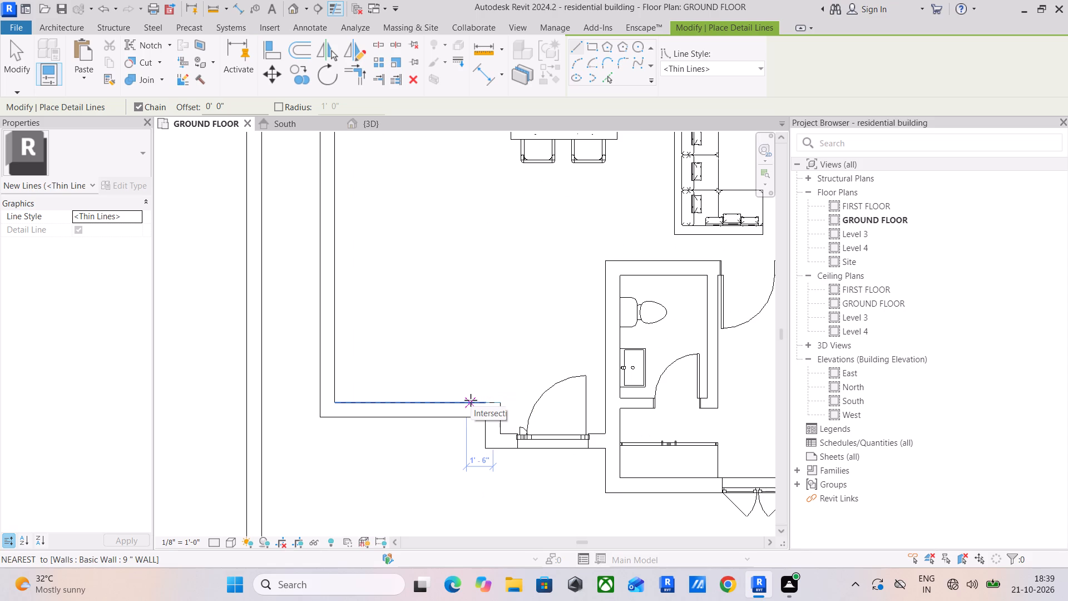
left_click(339, 398)
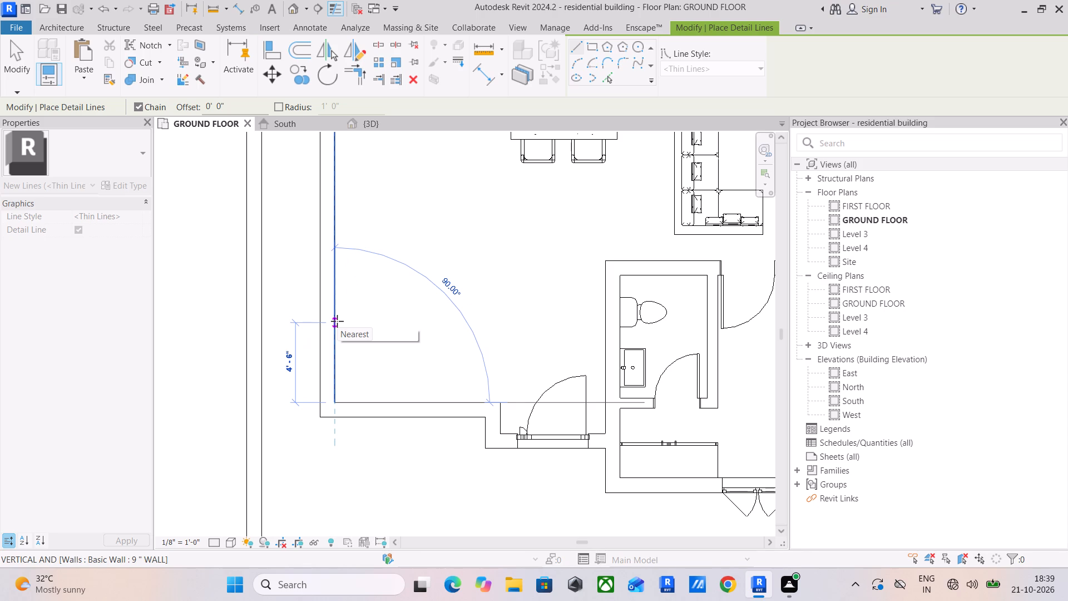
type("6.5\"")
key("BackSpace")
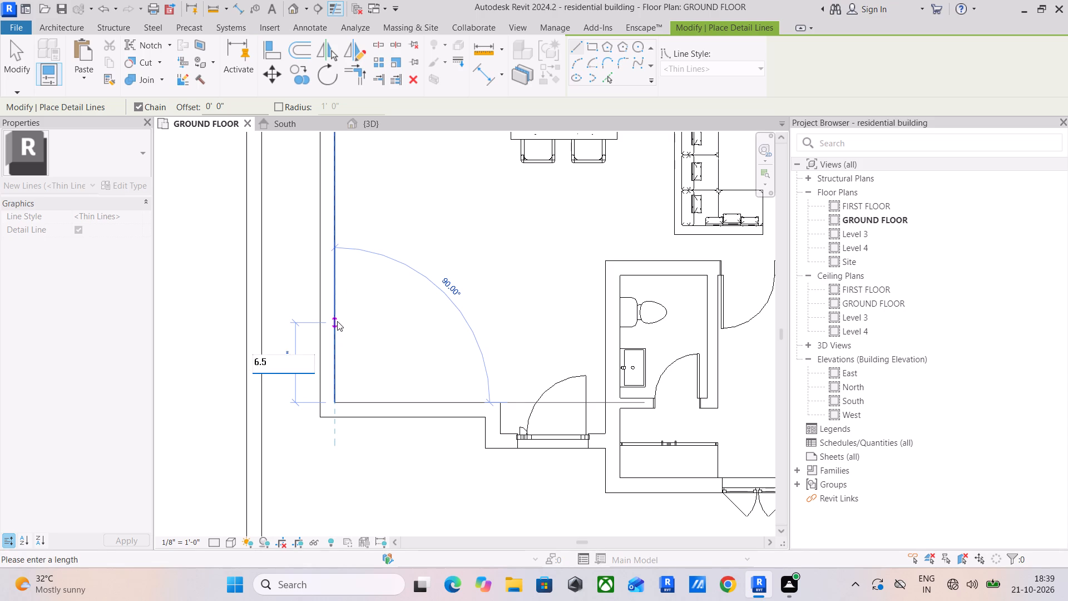
key("apostrophe")
key("Return")
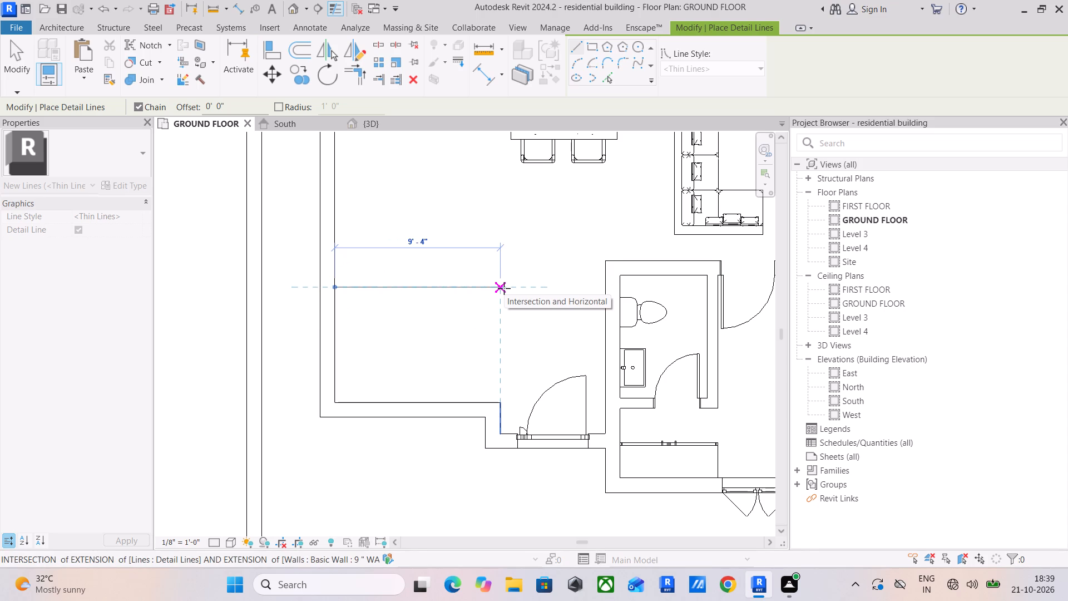
left_click(504, 288)
type("3'")
key("Return")
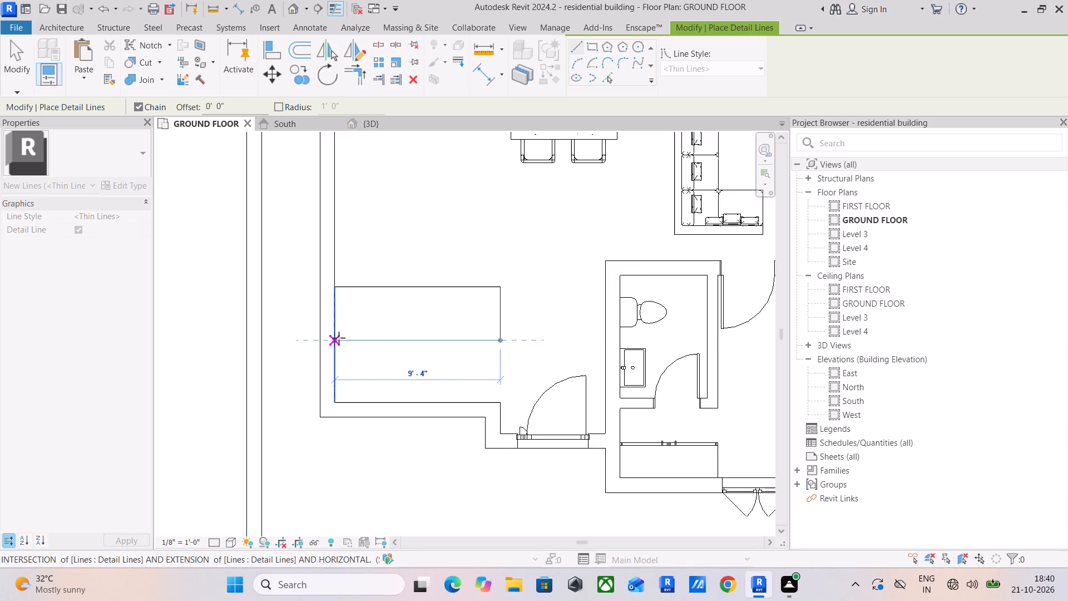
key("Escape")
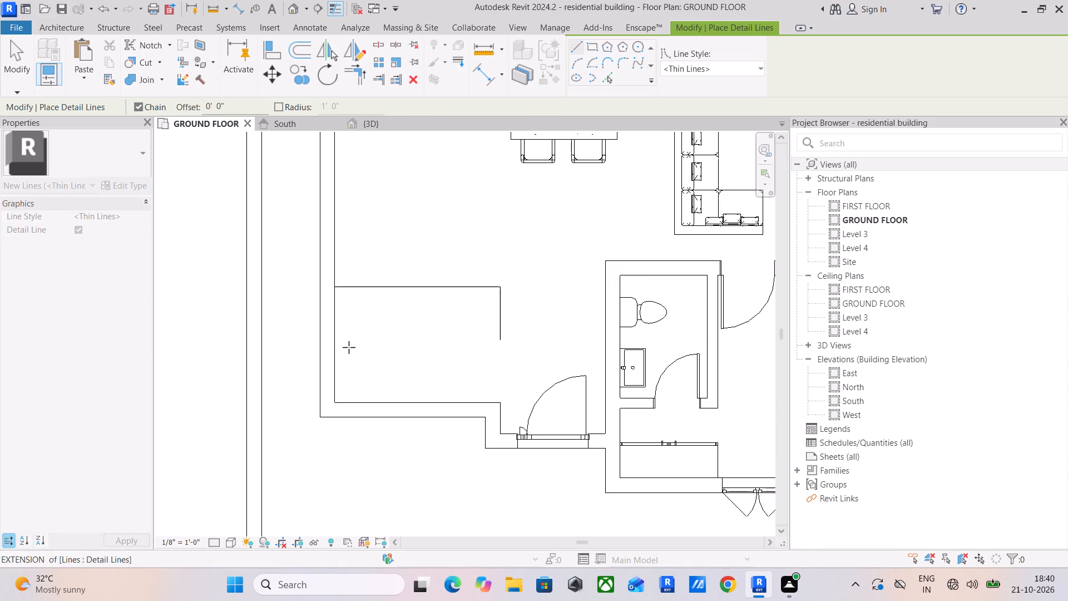
Draw detail lines 3' in from the outer wall, offset about 6", 6'-4" across and down to the front wall to outline the lower flight.
left_click(335, 338)
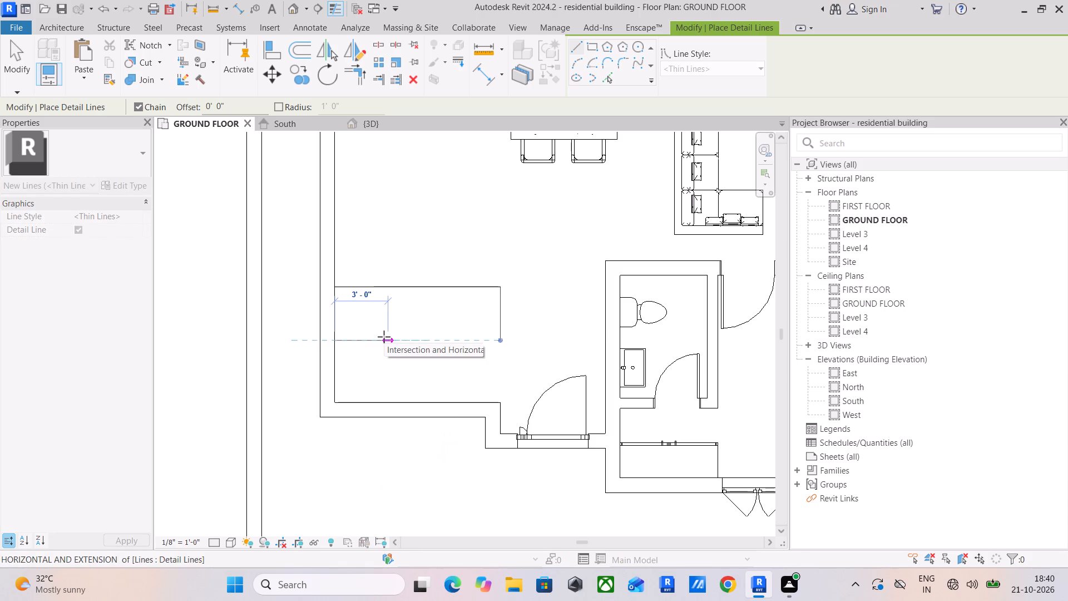
left_click(384, 337)
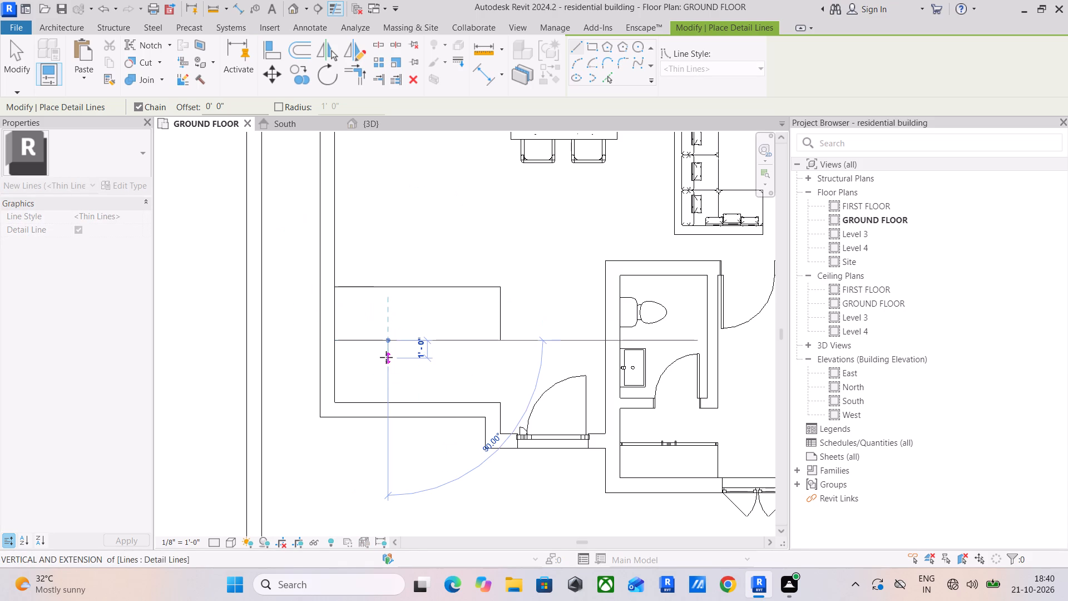
left_click(386, 351)
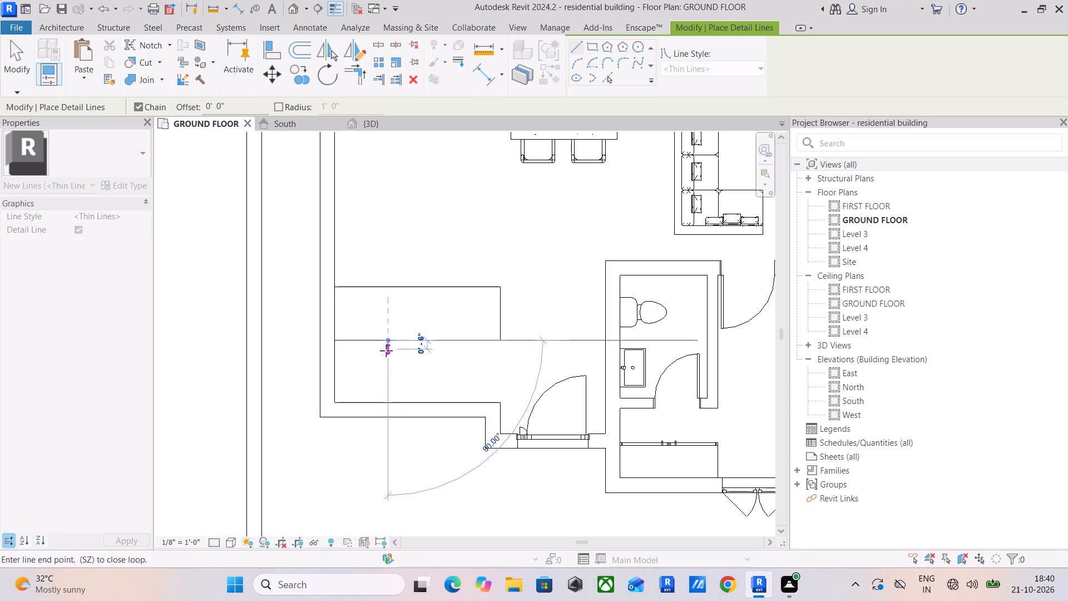
left_click(496, 347)
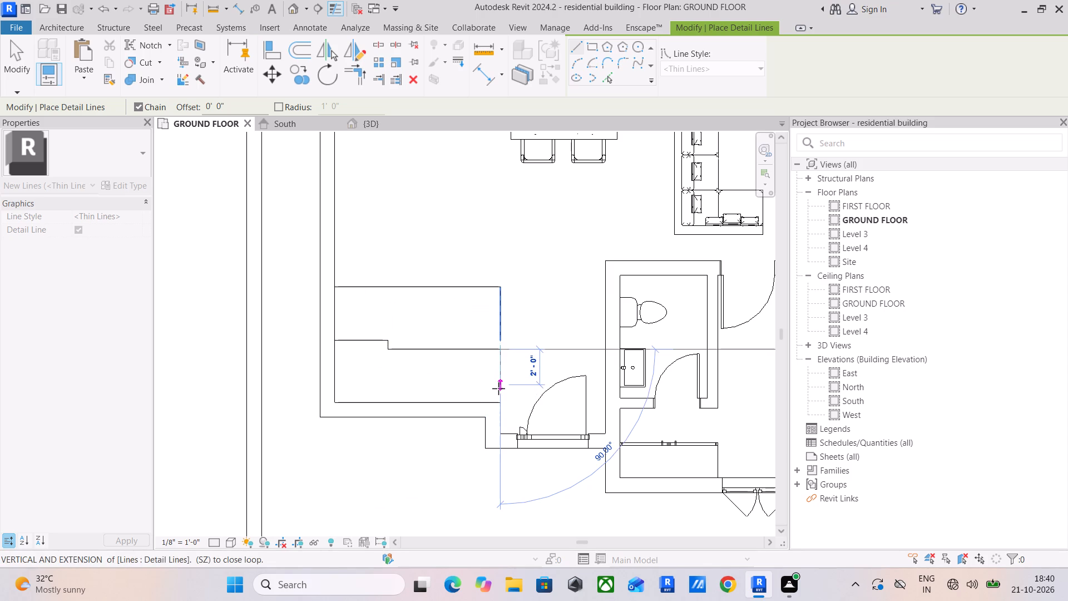
left_click(499, 400)
key("Escape")
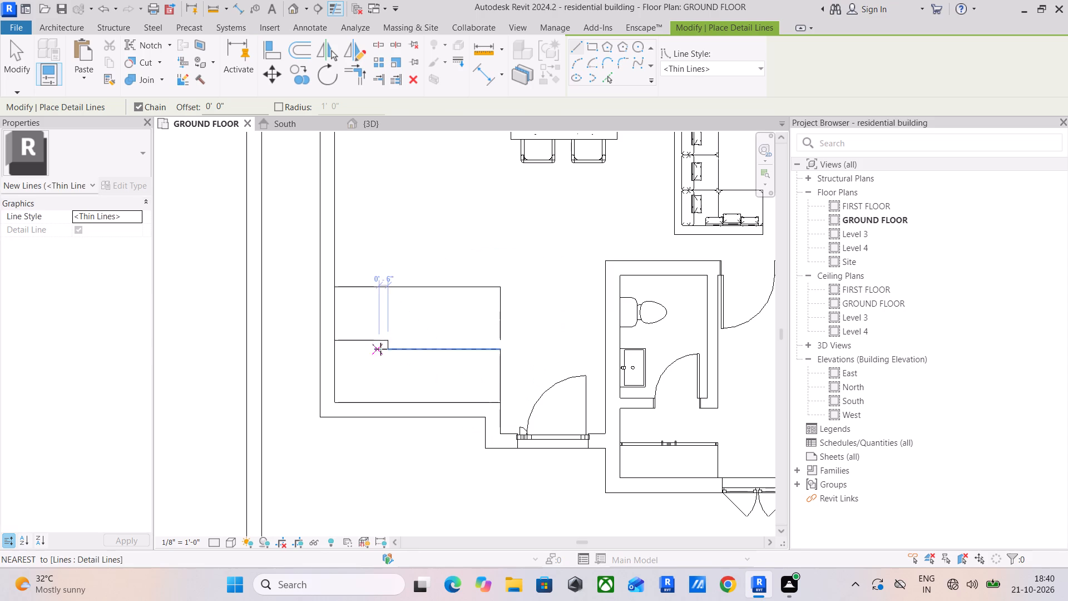
Draw the 3' landing-edge line of each flight and the inner side line of the upper flight.
left_click(390, 352)
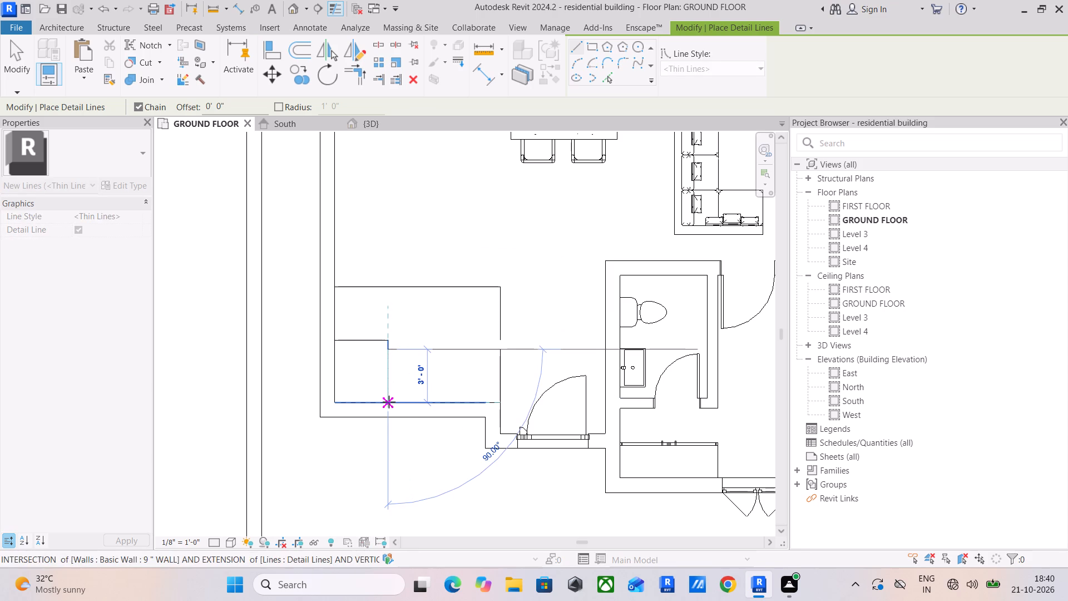
left_click(389, 402)
key("Escape")
left_click(387, 342)
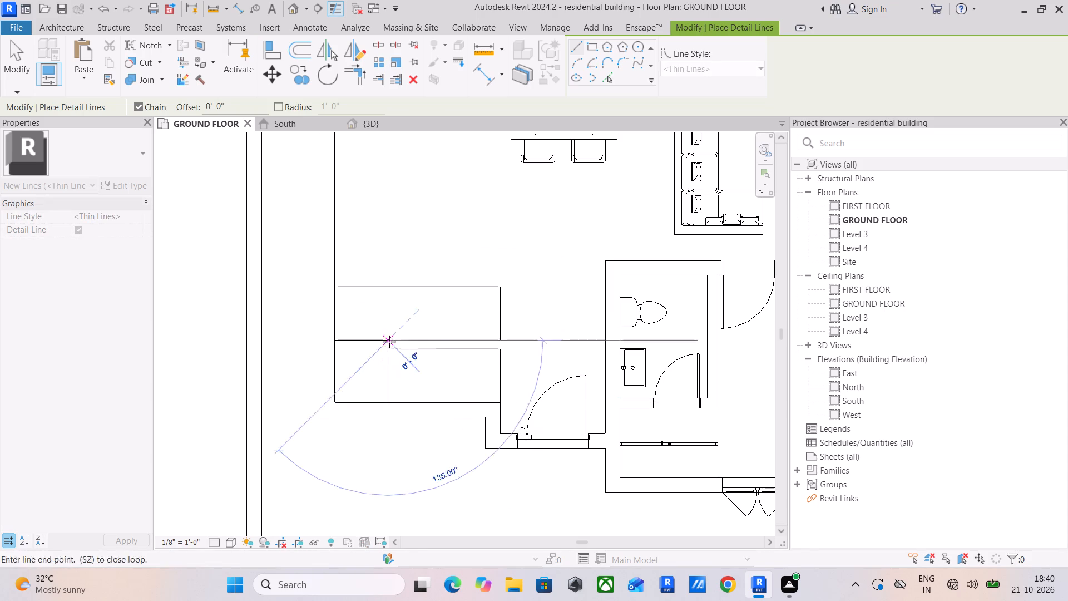
left_click(497, 341)
left_click(384, 338)
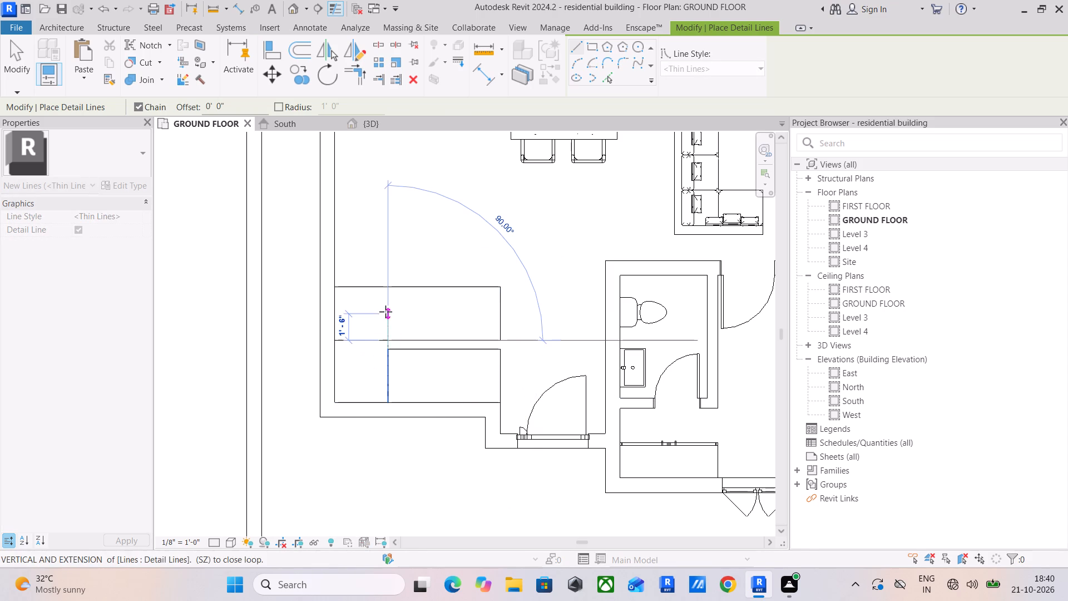
left_click(387, 288)
key("Escape")
key("Escape")
key("Escape")
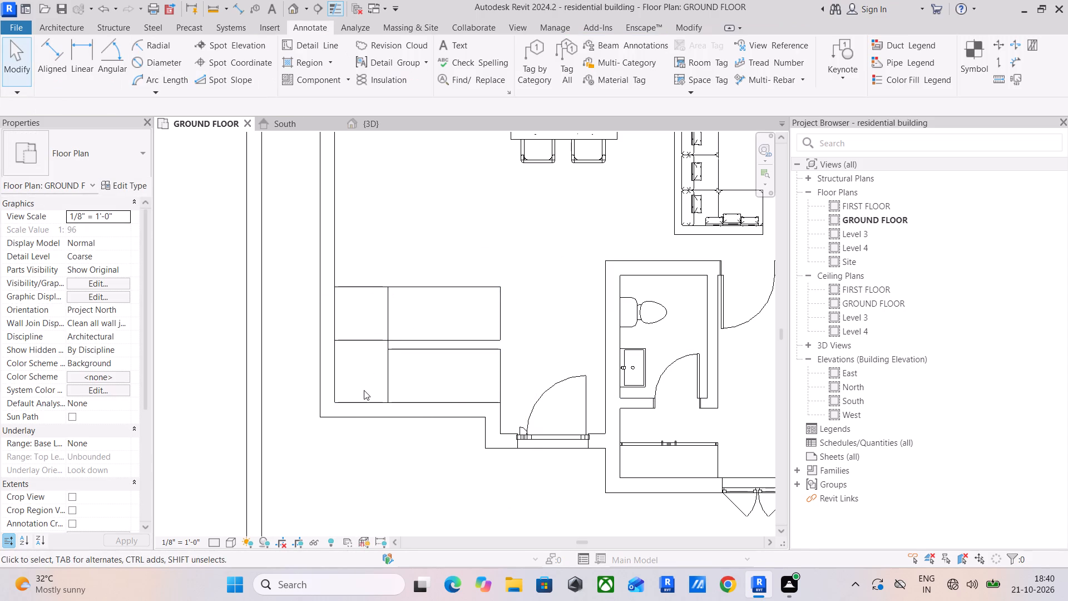
key("Escape")
Delete the detail line that crosses the landing between the two flights.
left_click(372, 342)
key("Delete")
Copy the lower flight's landing-edge line 10" into the flight as the first tread line.
middle_click_drag(381, 356, 389, 311)
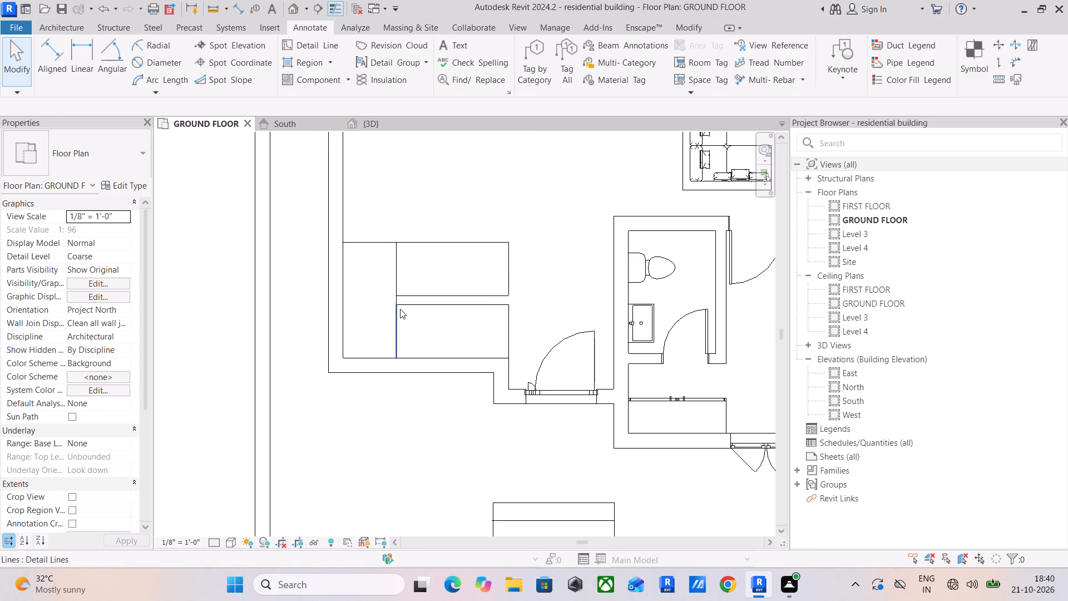
scroll(400, 309, "up", 9)
scroll(390, 291, "down", 4)
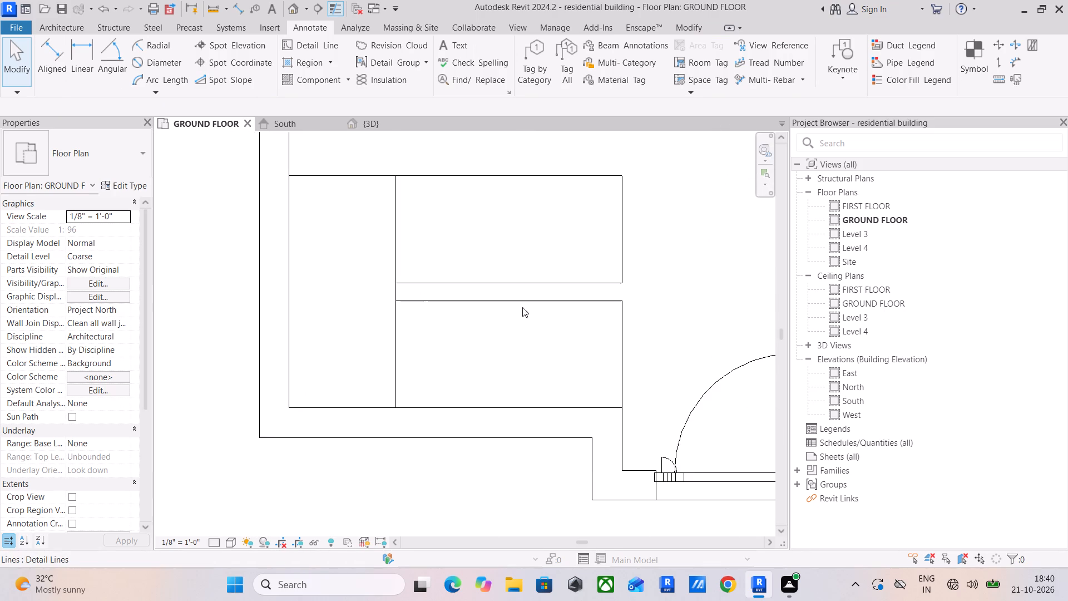
middle_click_drag(532, 307, 407, 300)
left_click(274, 351)
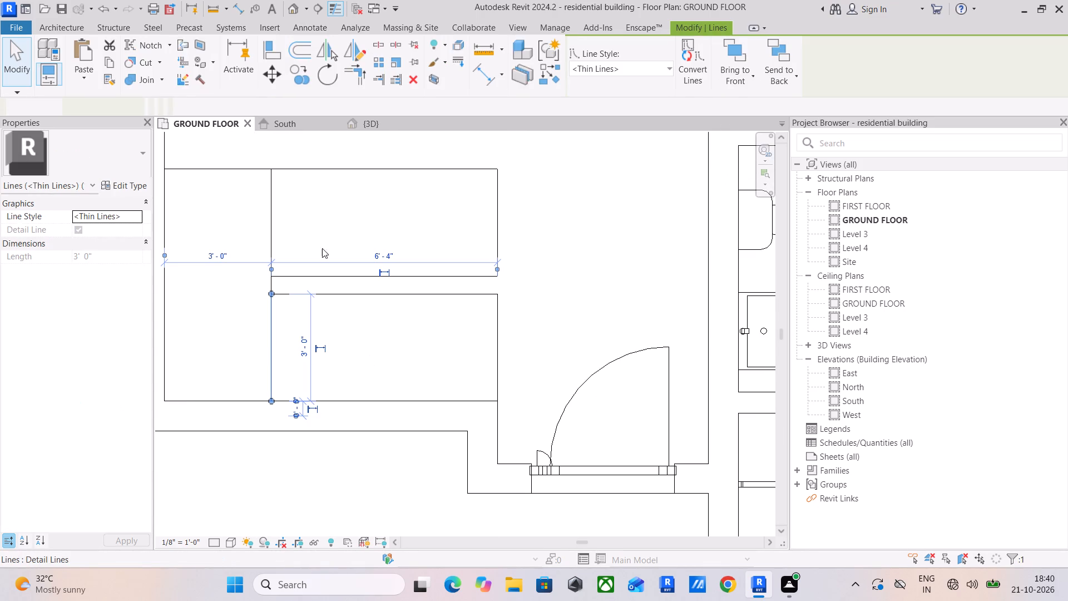
left_click(295, 68)
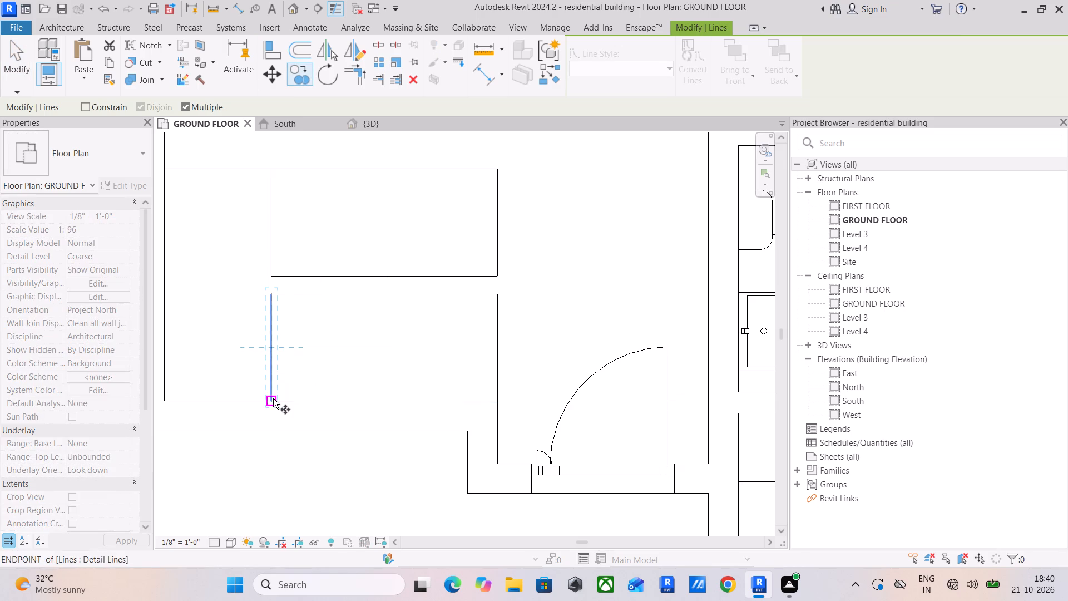
left_click(273, 398)
key("1")
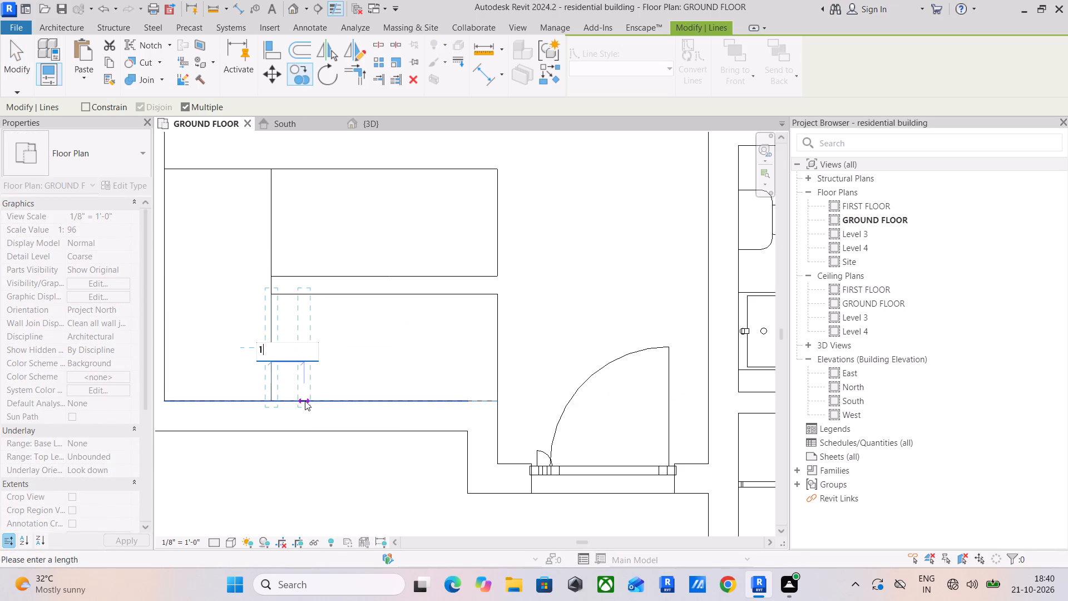
key("BackSpace")
type("10\"")
key("Return")
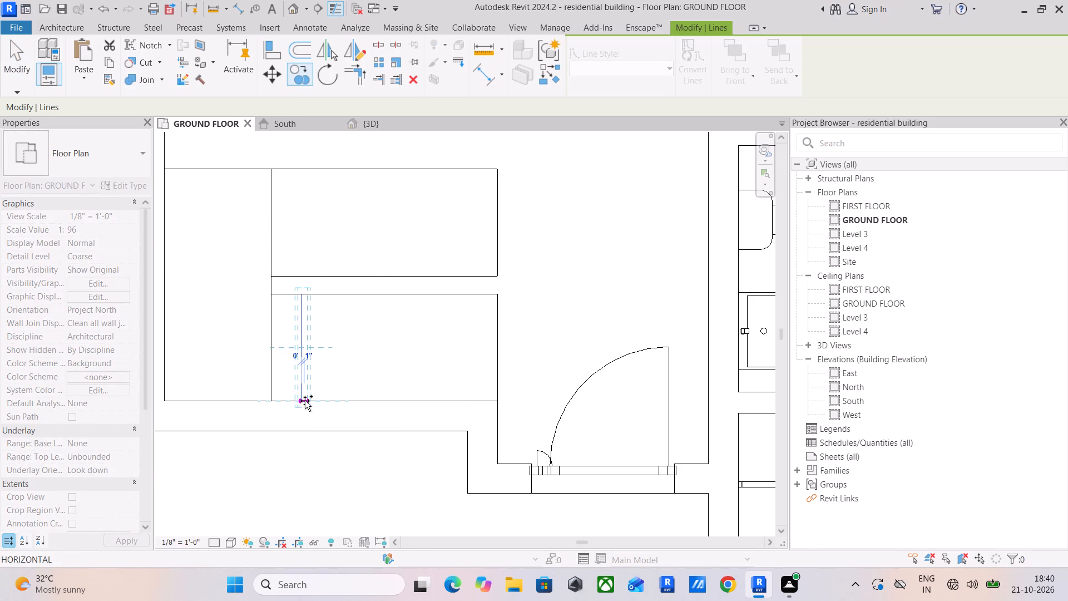
key("Escape")
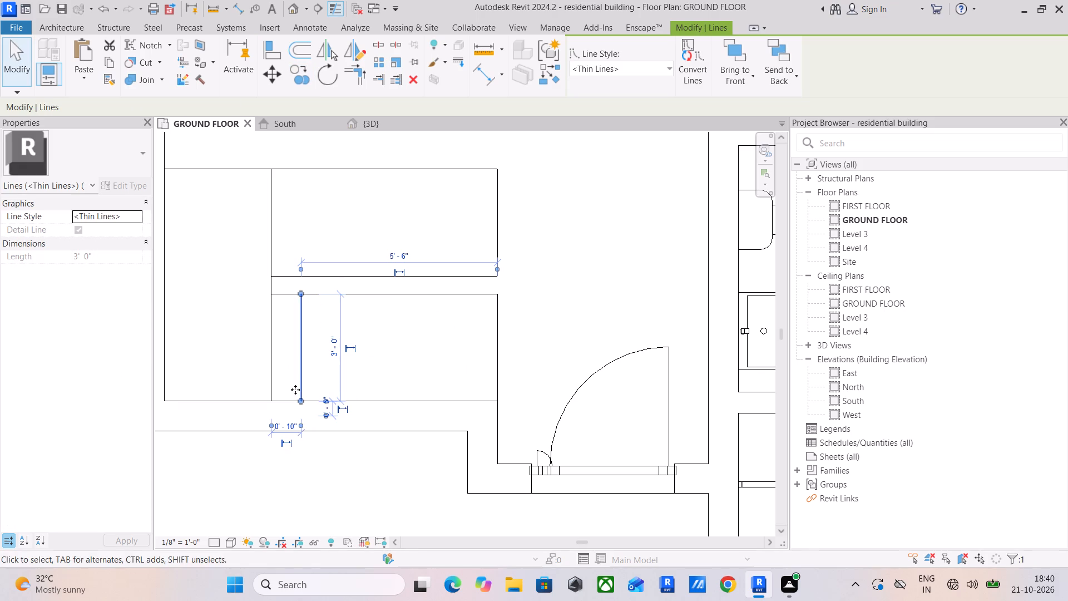
Make five more copies of the tread line at 10" spacing along the lower flight.
left_click(301, 79)
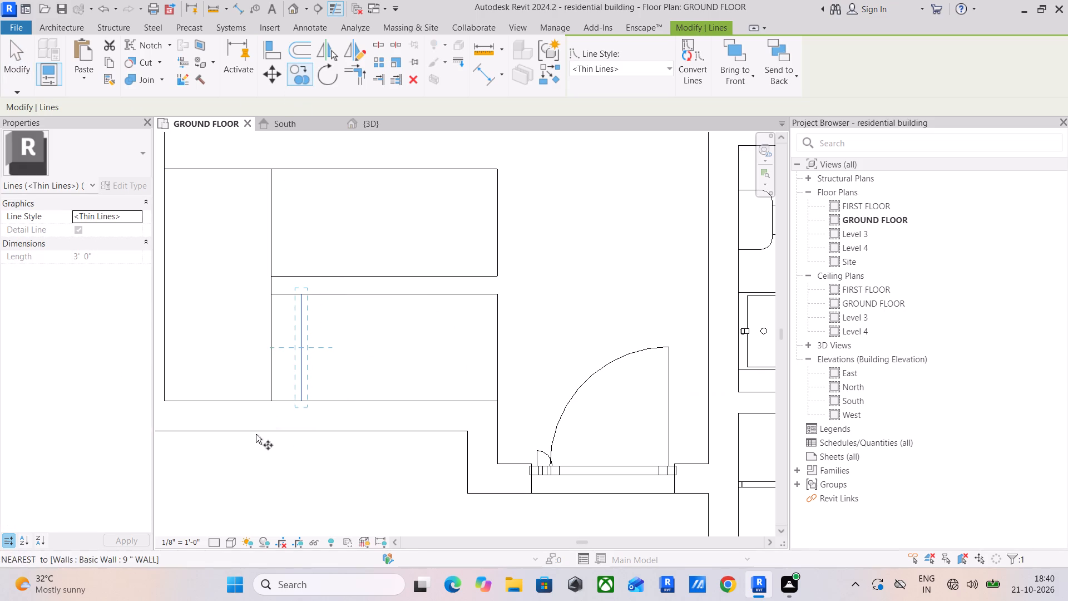
left_click(272, 402)
left_click(300, 398)
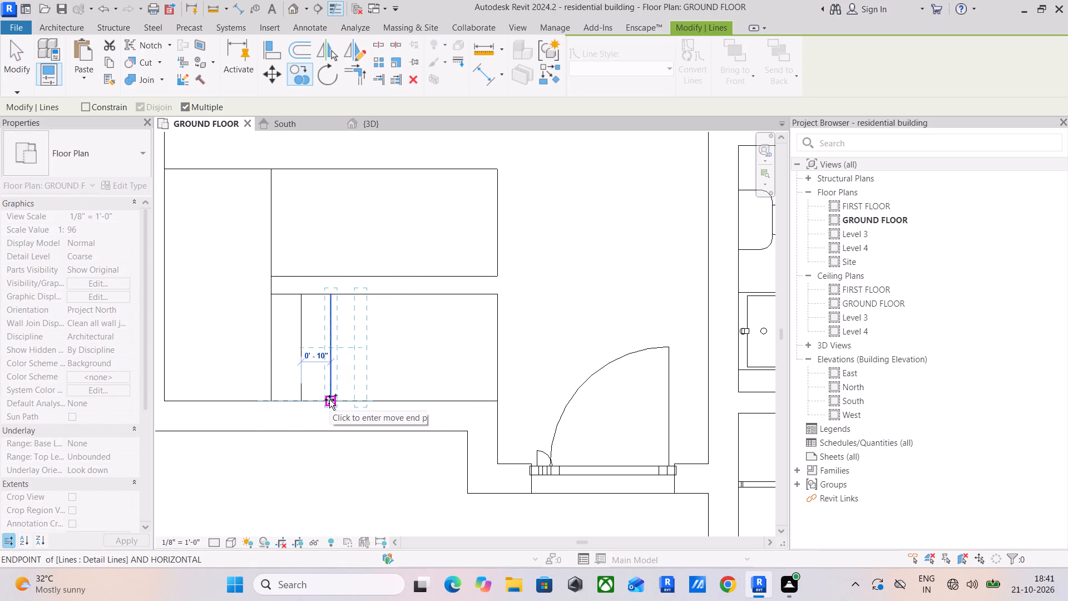
left_click(329, 400)
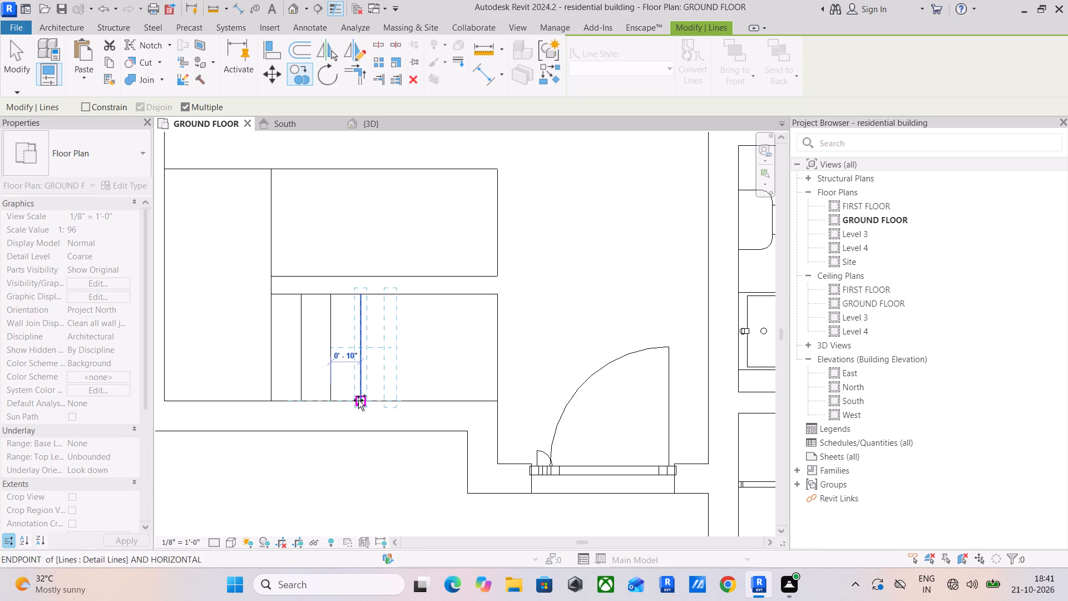
left_click(358, 400)
left_click(388, 397)
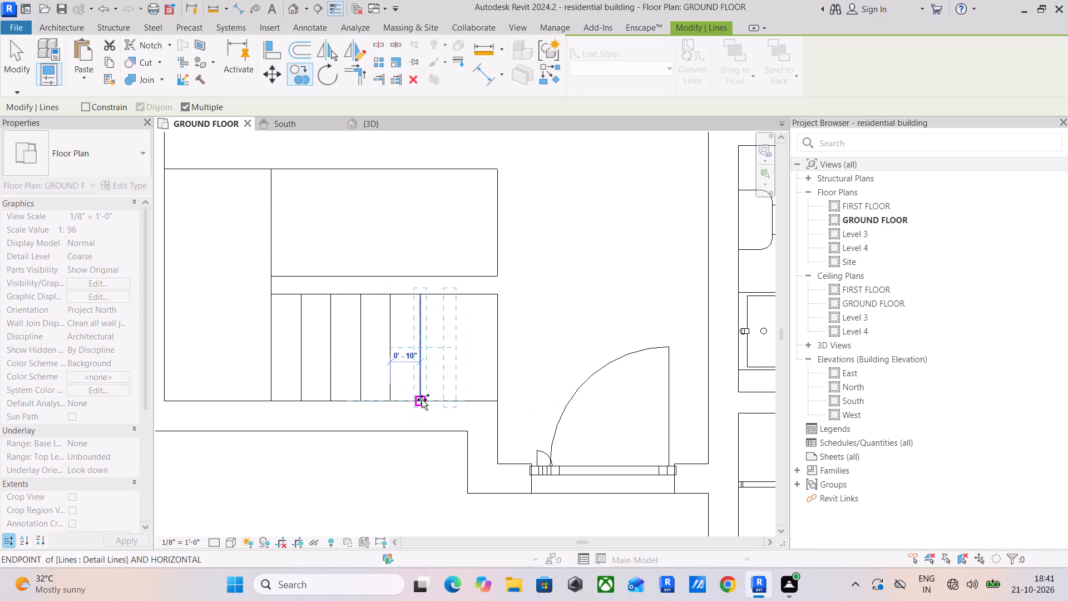
left_click(422, 400)
key("Escape")
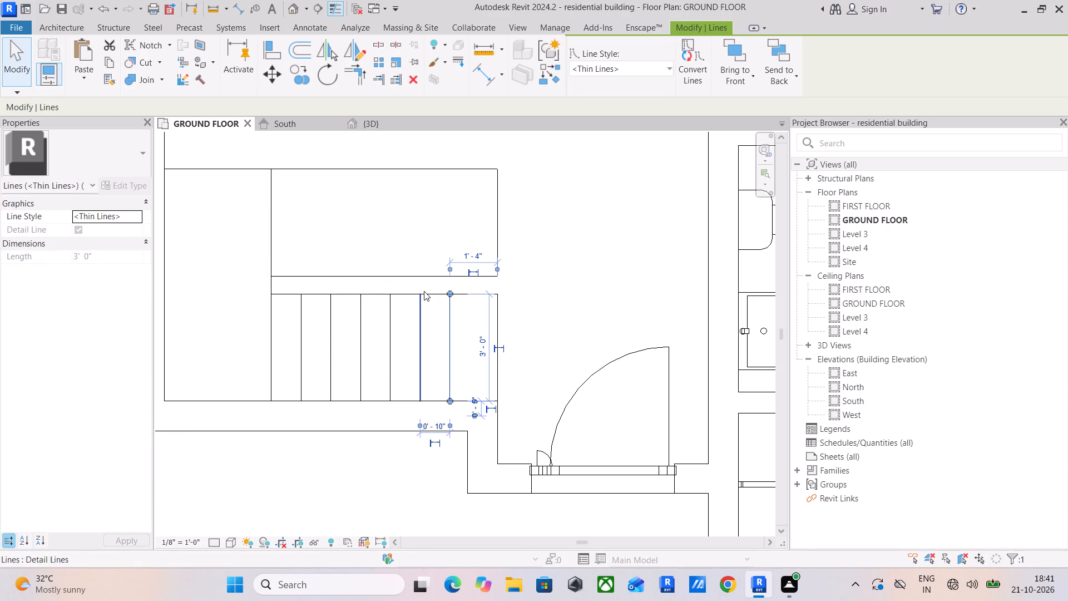
key("Escape")
key("Escape")
key("Escape")
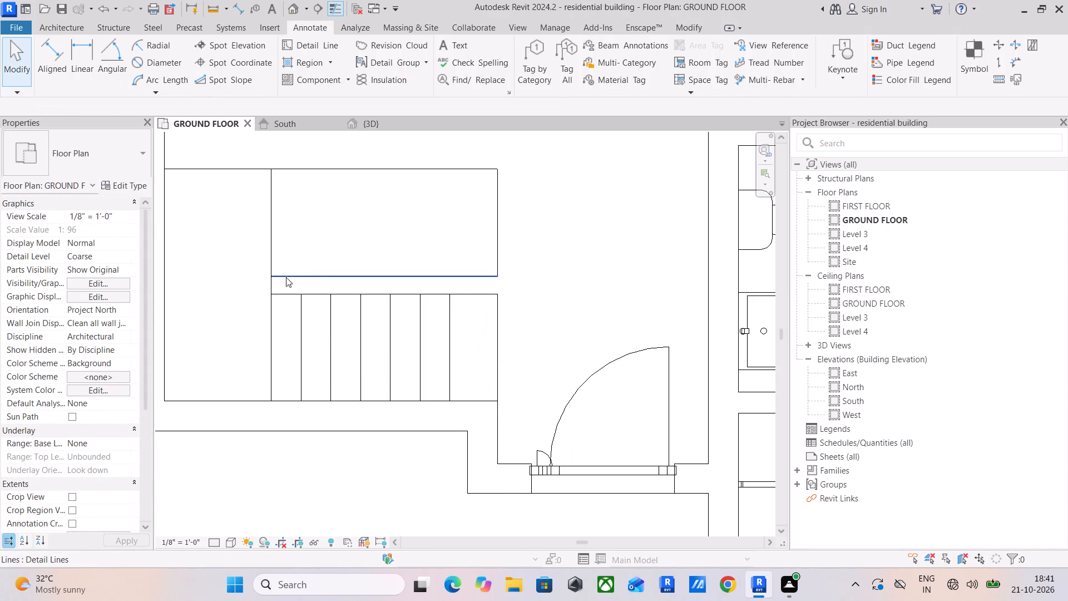
Copy the upper flight's landing-edge line 10" into the flight as the first tread line.
left_click(268, 219)
left_click(293, 75)
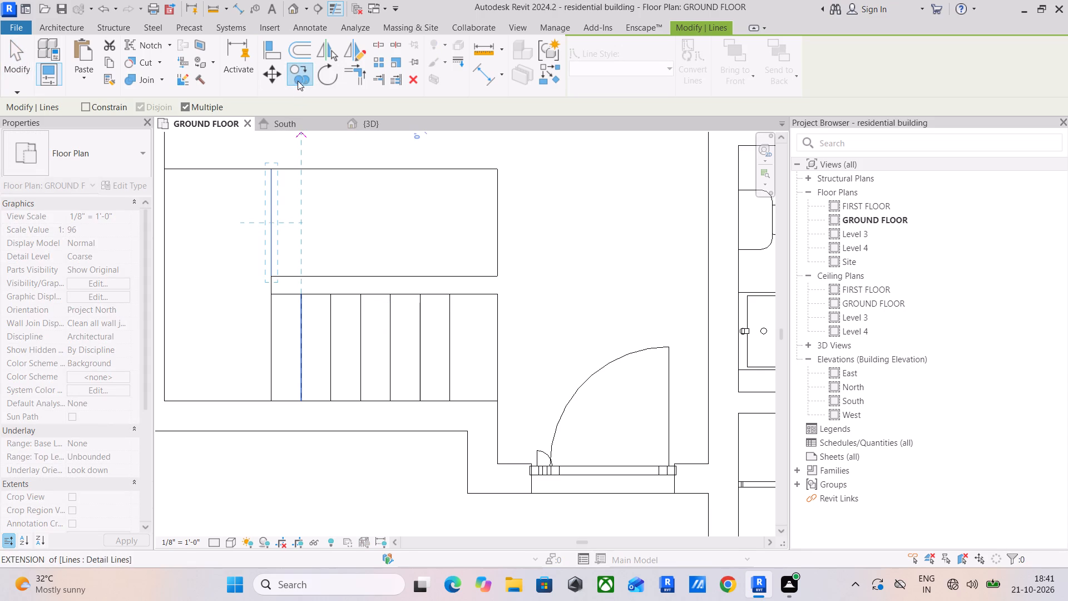
left_click(275, 277)
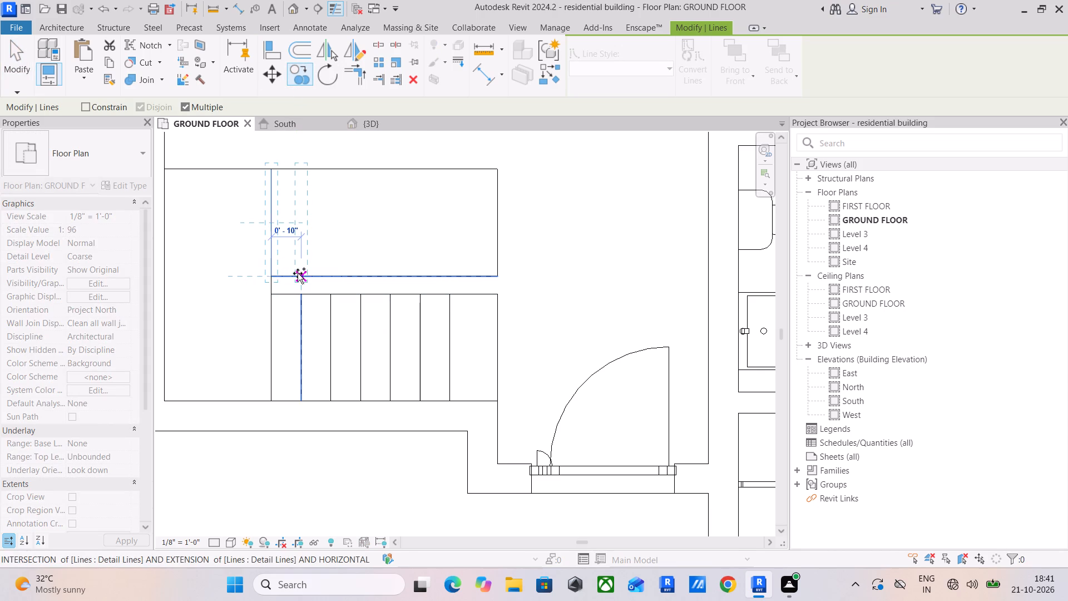
left_click(298, 273)
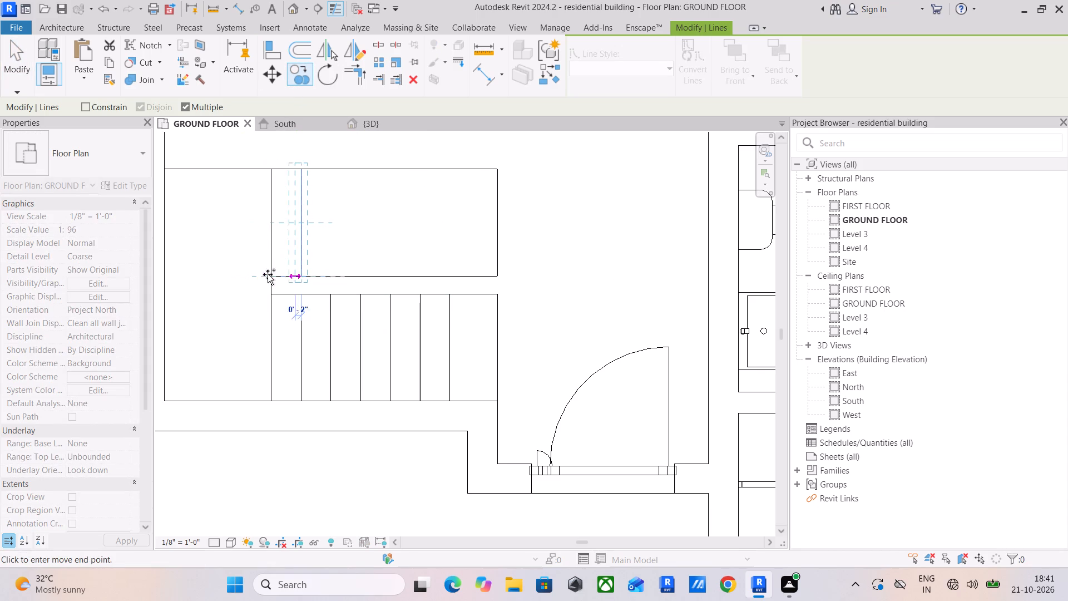
key("Escape")
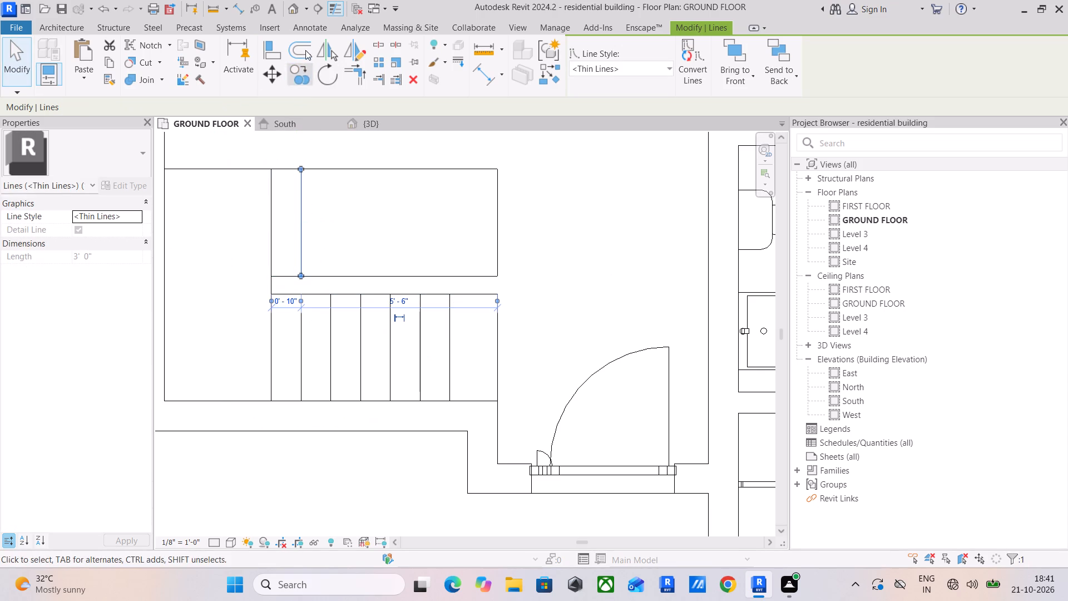
Make seven more copies of the tread line at 10" spacing along the upper flight.
left_click(309, 78)
left_click(270, 275)
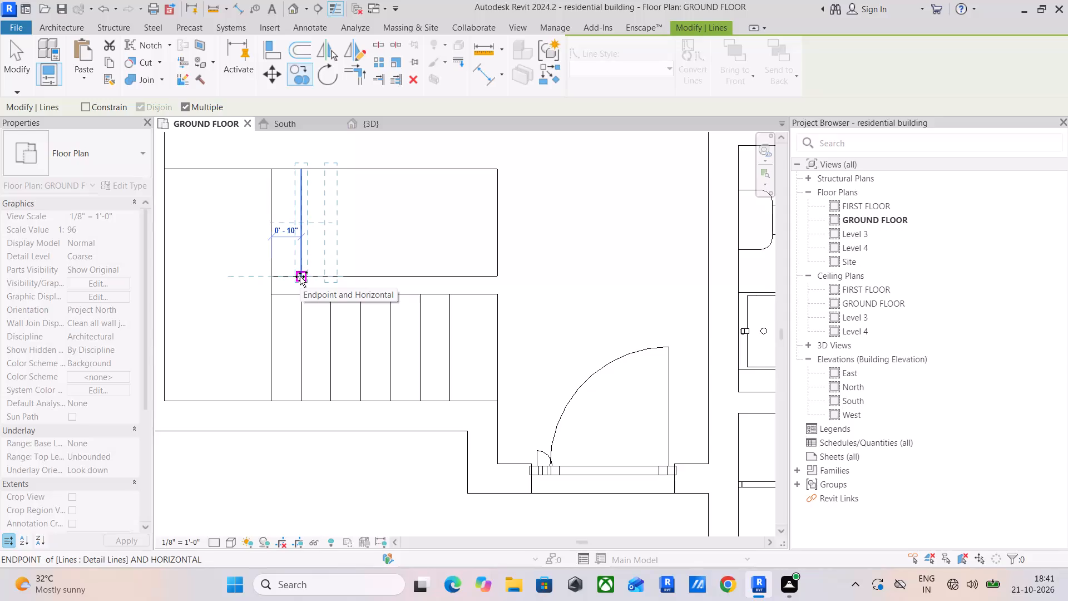
left_click(300, 277)
left_click(325, 273)
left_click(355, 273)
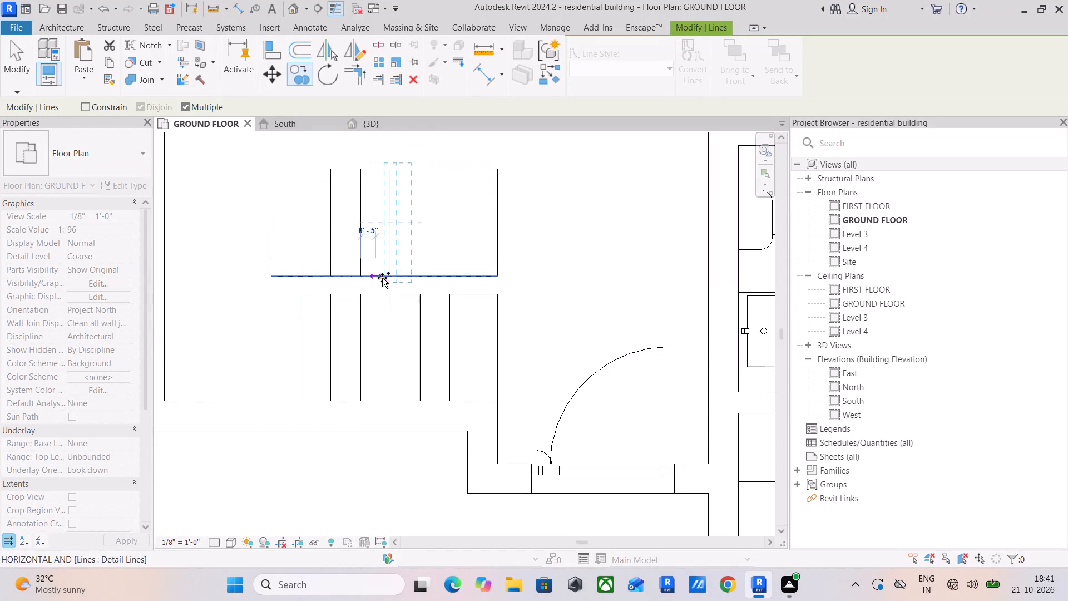
left_click(385, 274)
left_click(415, 277)
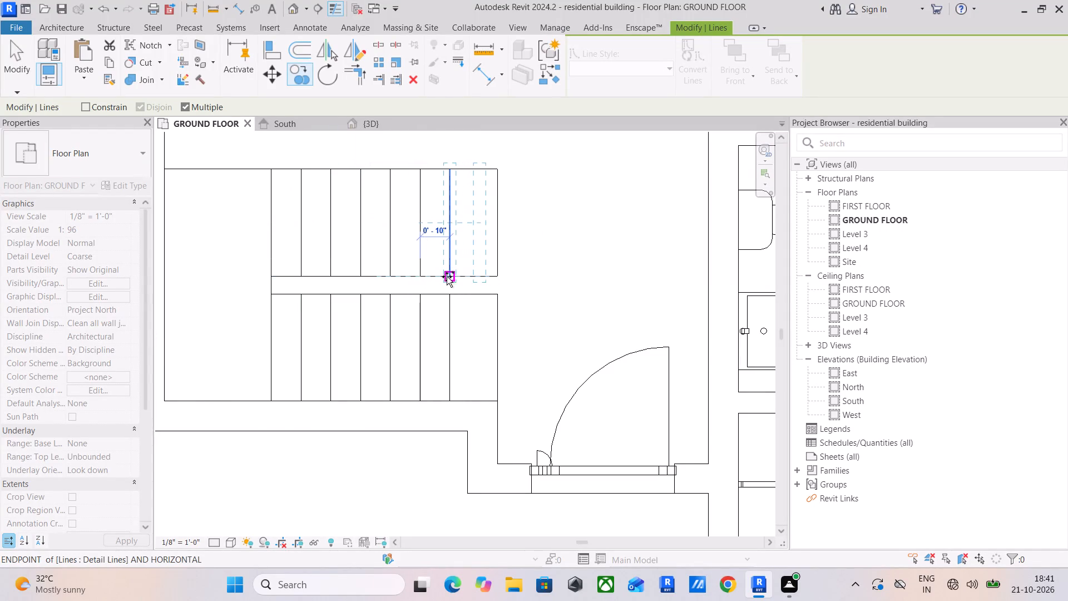
left_click(451, 275)
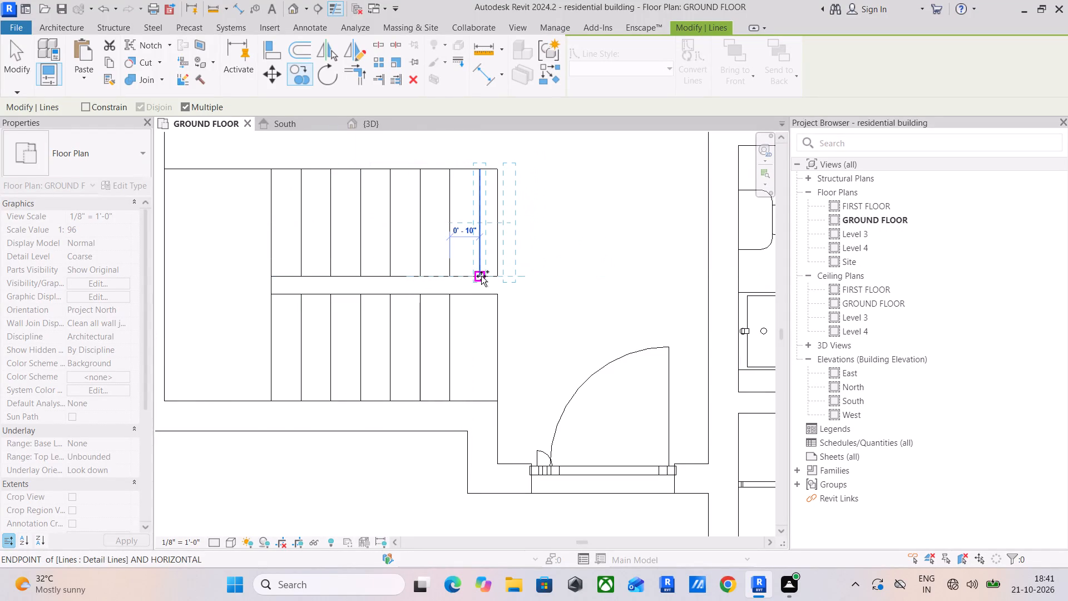
left_click(481, 276)
key("Escape")
key("Escape")
key("Escape")
Delete the old end line of the upper flight that falls just before the last copied tread line.
scroll(493, 248, "up", 2)
left_click(493, 248)
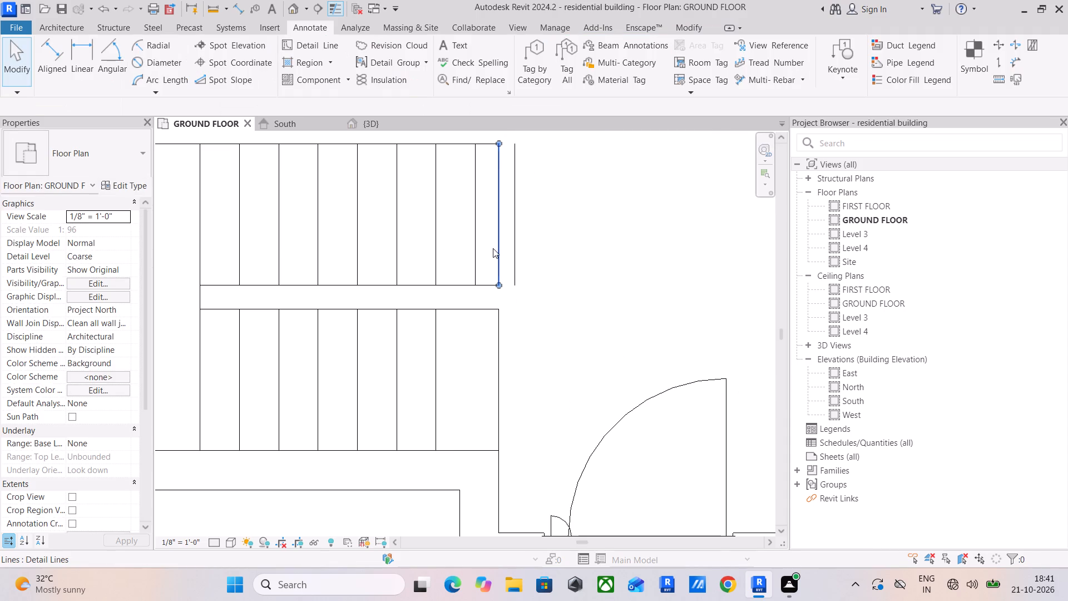
key("Delete")
right_click(502, 244)
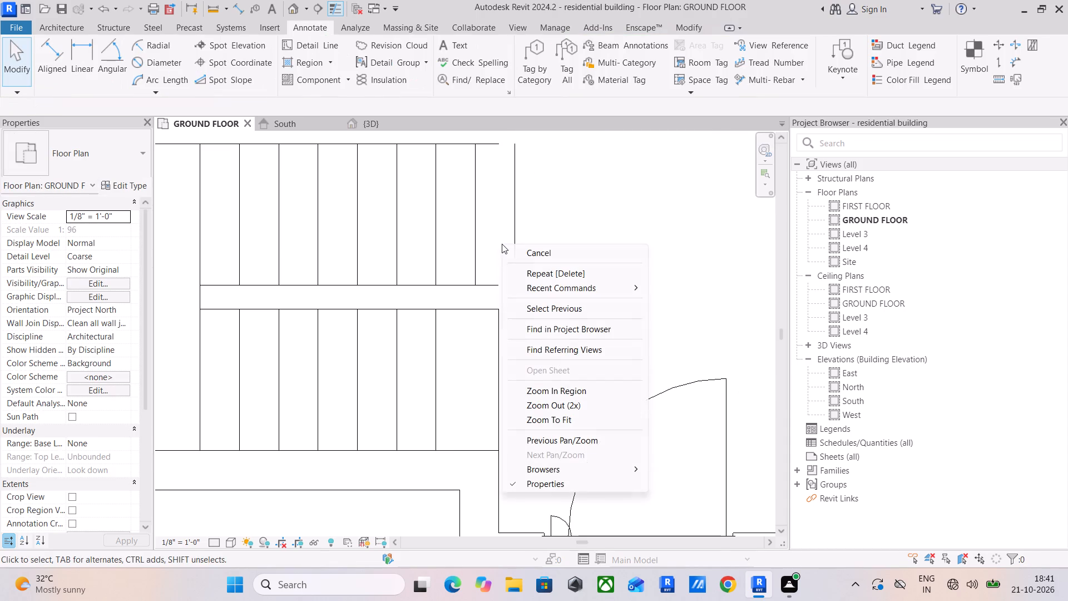
left_click(595, 183)
Extend the upper flight's inner and outer side lines to meet its last tread line.
left_click(492, 287)
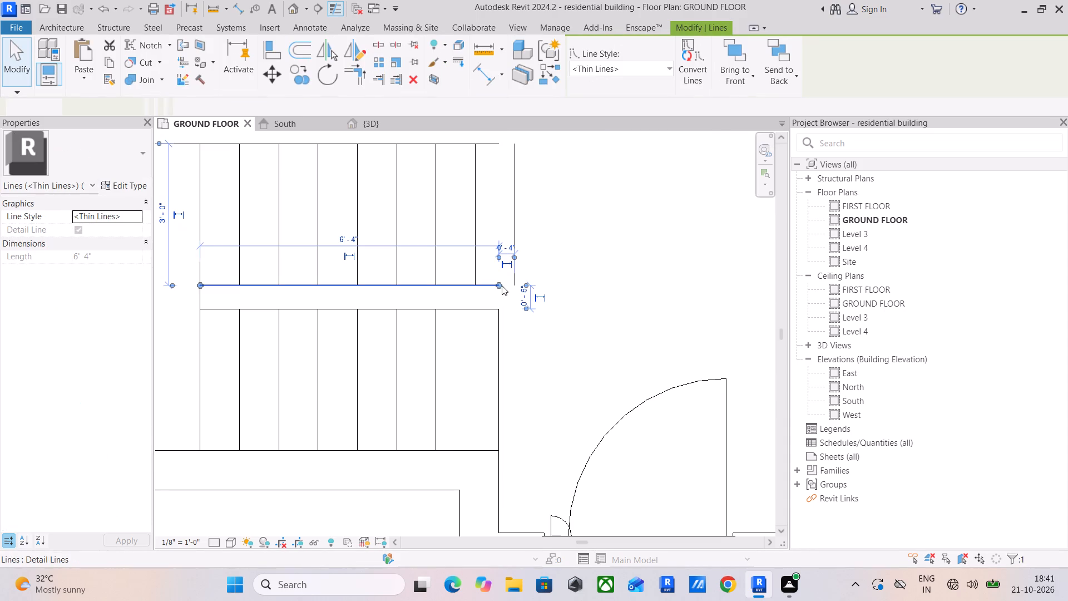
left_click_drag(499, 284, 515, 284)
key("Escape")
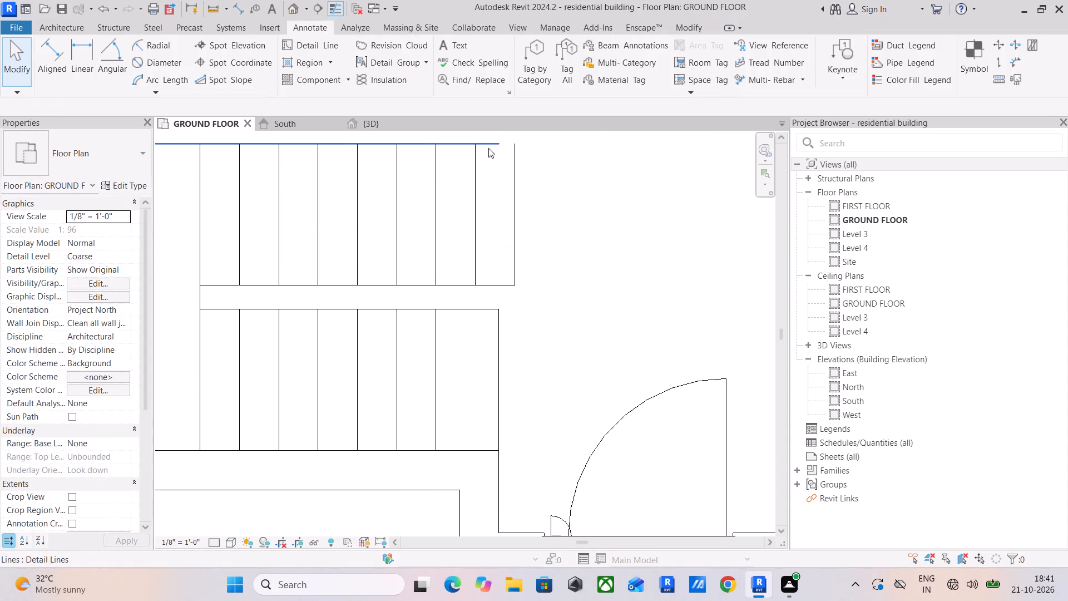
left_click(488, 148)
left_click_drag(499, 141, 512, 140)
key("Escape")
Delete the lower flight's 3' end line beside the entrance.
scroll(575, 259, "down", 2)
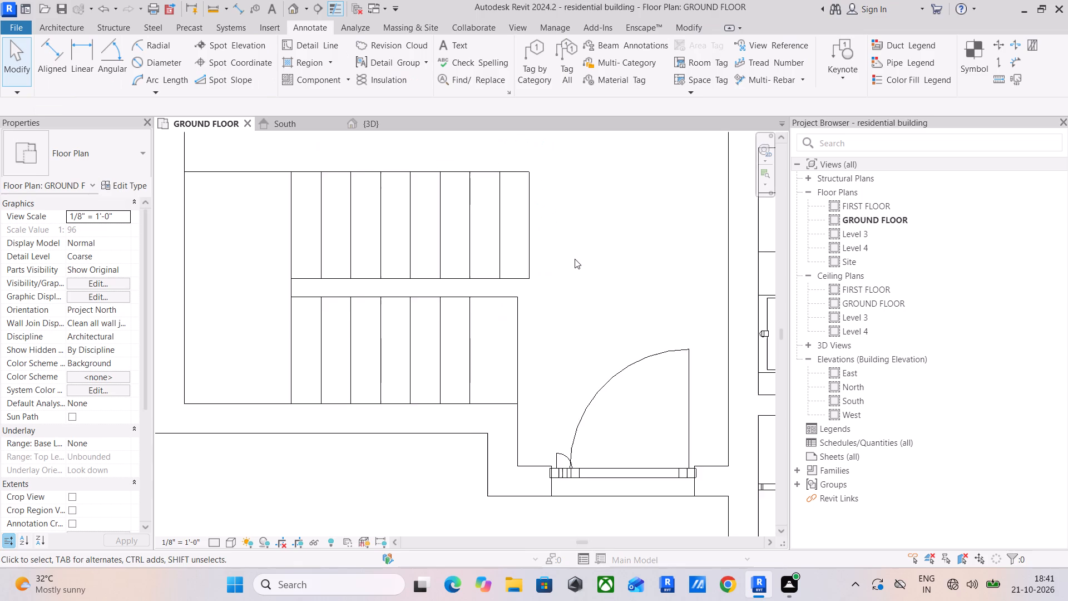
middle_click_drag(562, 284, 580, 256)
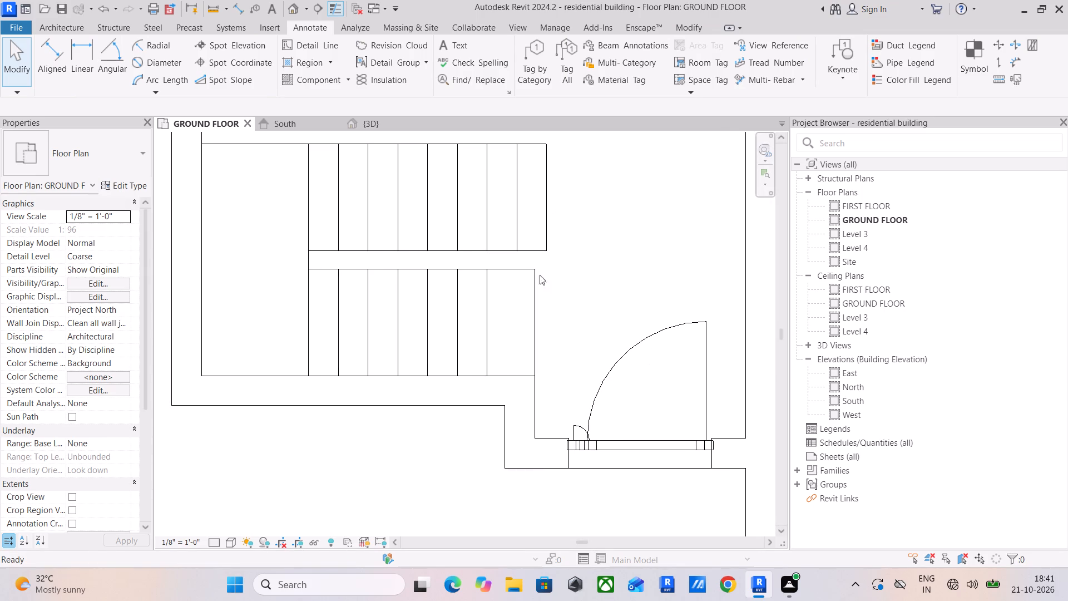
left_click(530, 303)
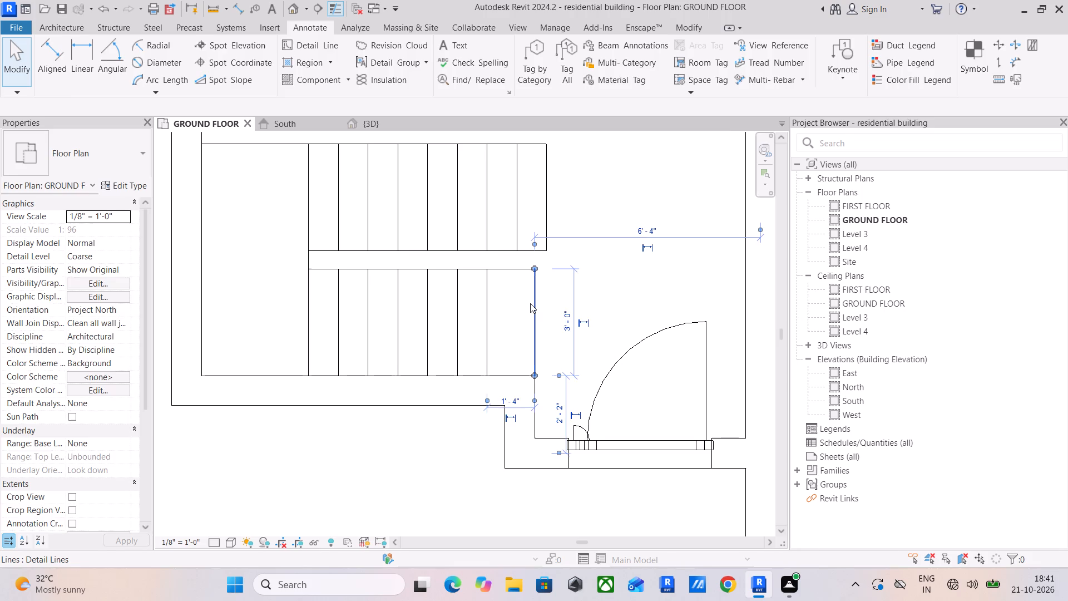
key("Delete")
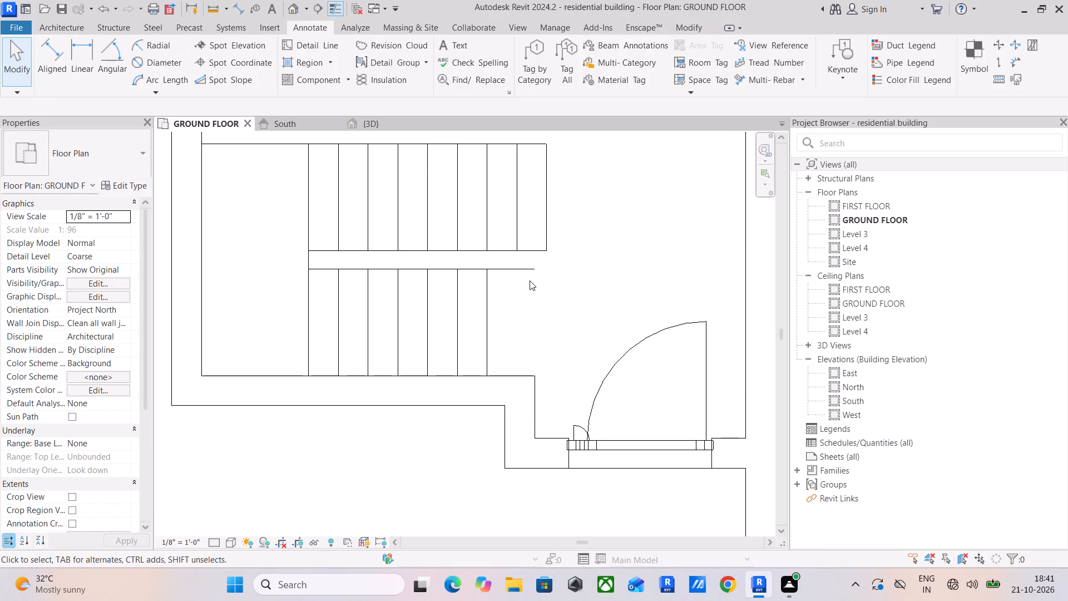
Shorten the lower flight's inner side line back to its last tread line.
left_click(525, 269)
left_click_drag(533, 270, 489, 273)
left_click(546, 283)
key("Escape")
Start a stair with a sketched run and draw its outer boundary around both flights and the landing, tracing the detail lines.
left_click(70, 23)
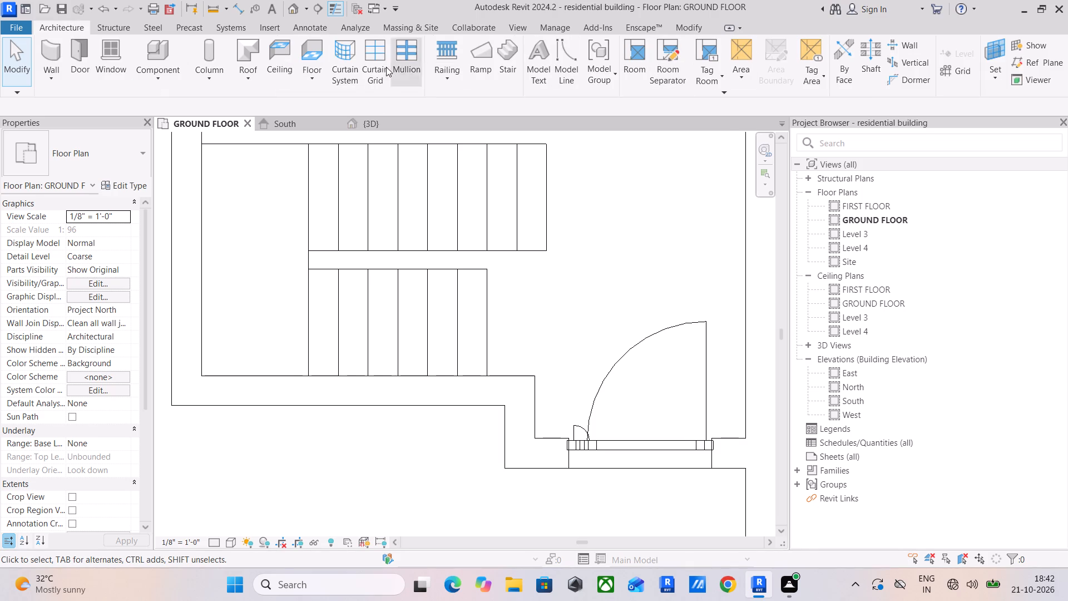
left_click(503, 57)
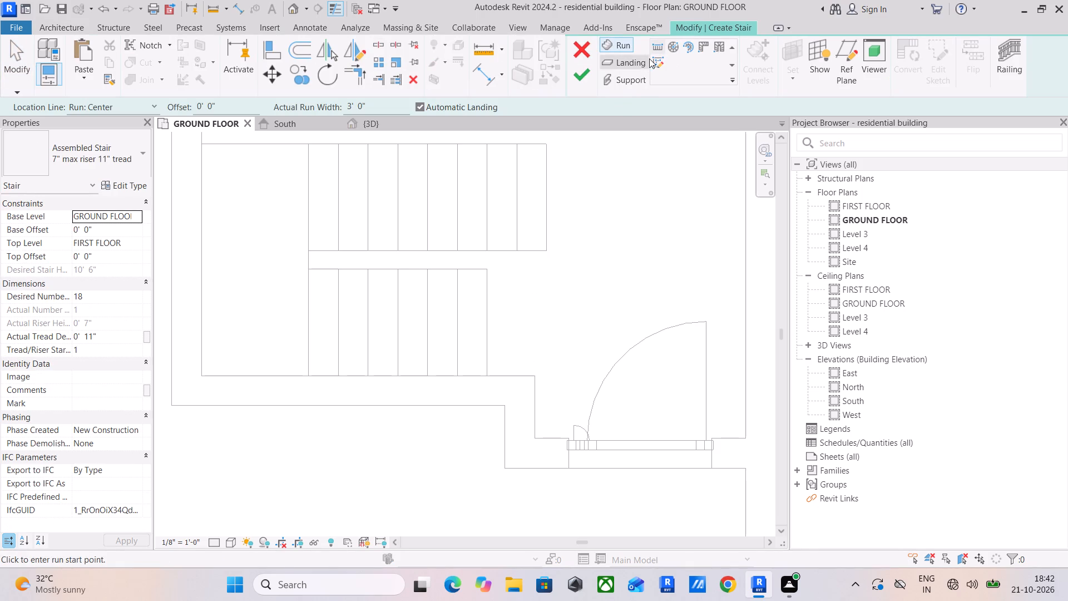
left_click(659, 61)
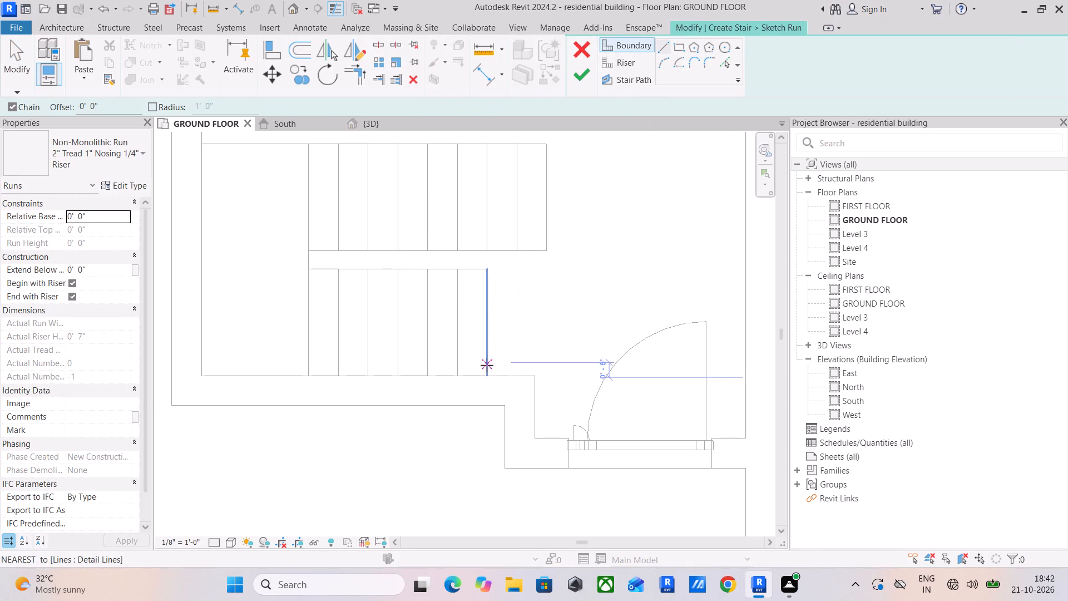
left_click(486, 374)
left_click_drag(200, 374, 205, 367)
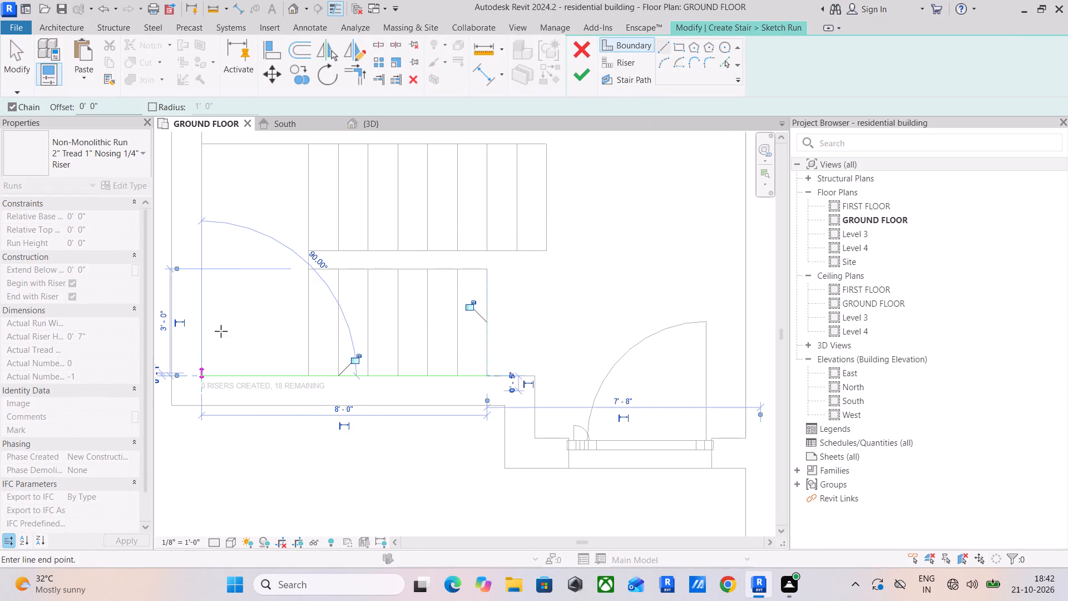
left_click(205, 146)
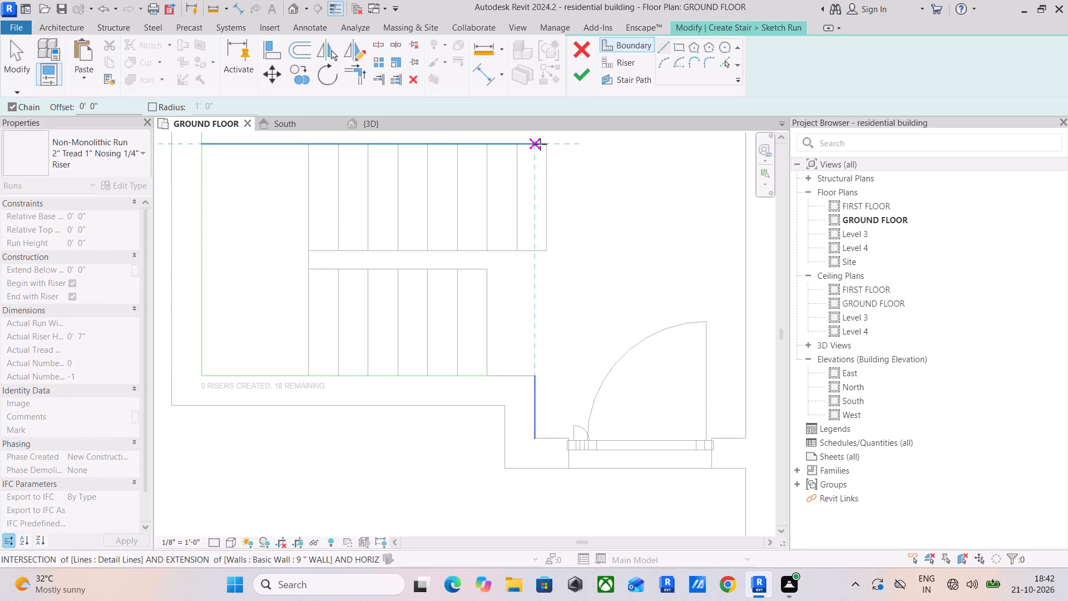
left_click(547, 144)
key("Escape")
Draw the inner run boundary along both flights' inner side lines and across the gap at the landing.
left_click_drag(547, 249, 535, 249)
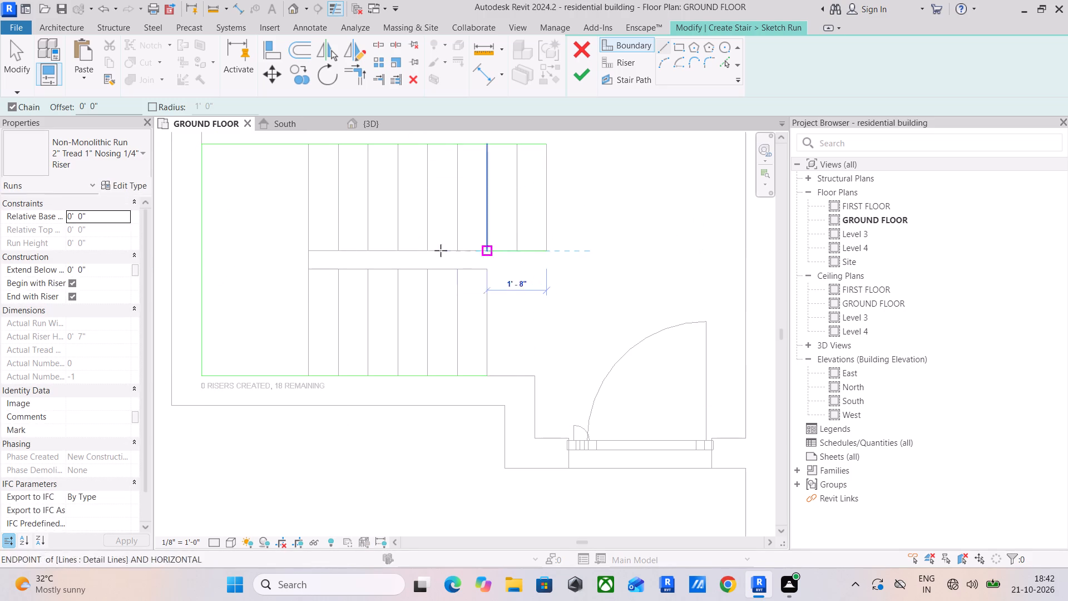
left_click(311, 251)
left_click(313, 265)
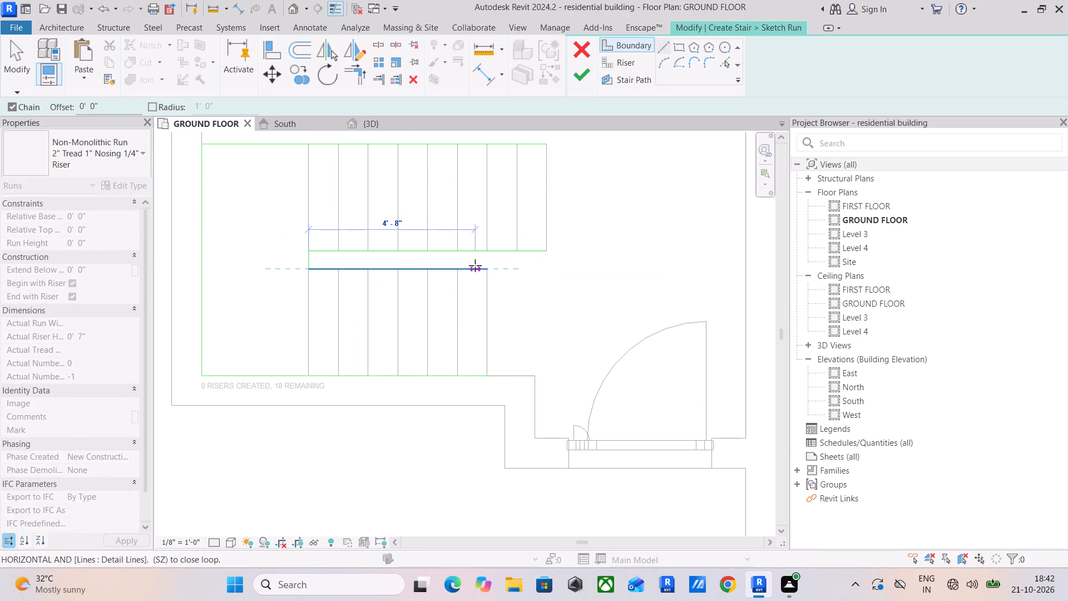
left_click(486, 268)
key("Escape")
Draw the first 3' riser line across the open end of the lower flight.
left_click(646, 61)
left_click(631, 65)
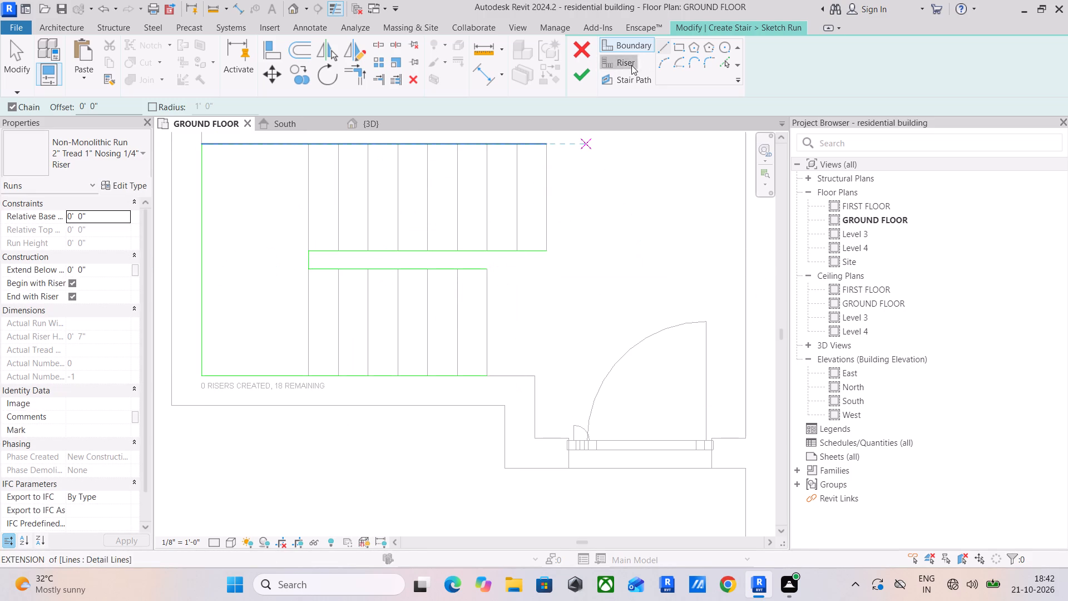
left_click(487, 270)
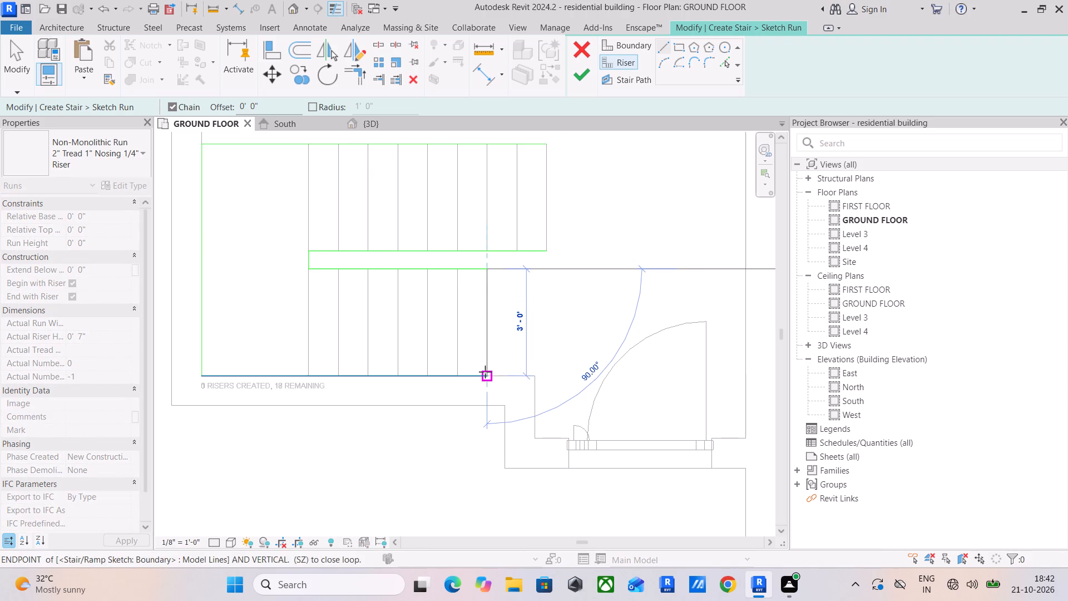
left_click(486, 376)
key("Escape")
key("Escape")
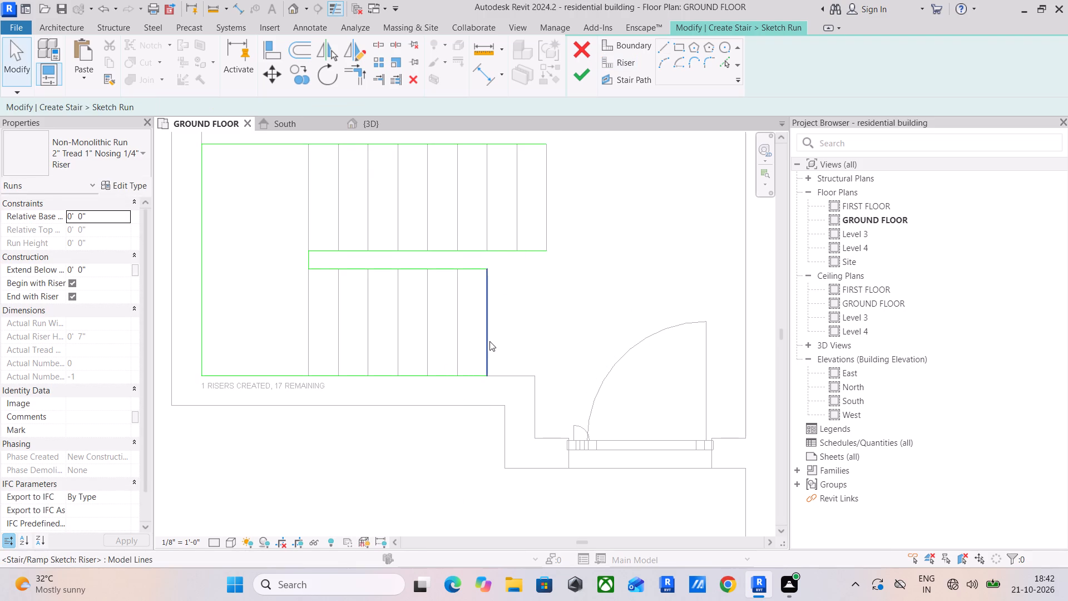
key("Escape")
Copy the riser six times at 10" spacing along the lower flight up to the landing edge.
left_click(489, 341)
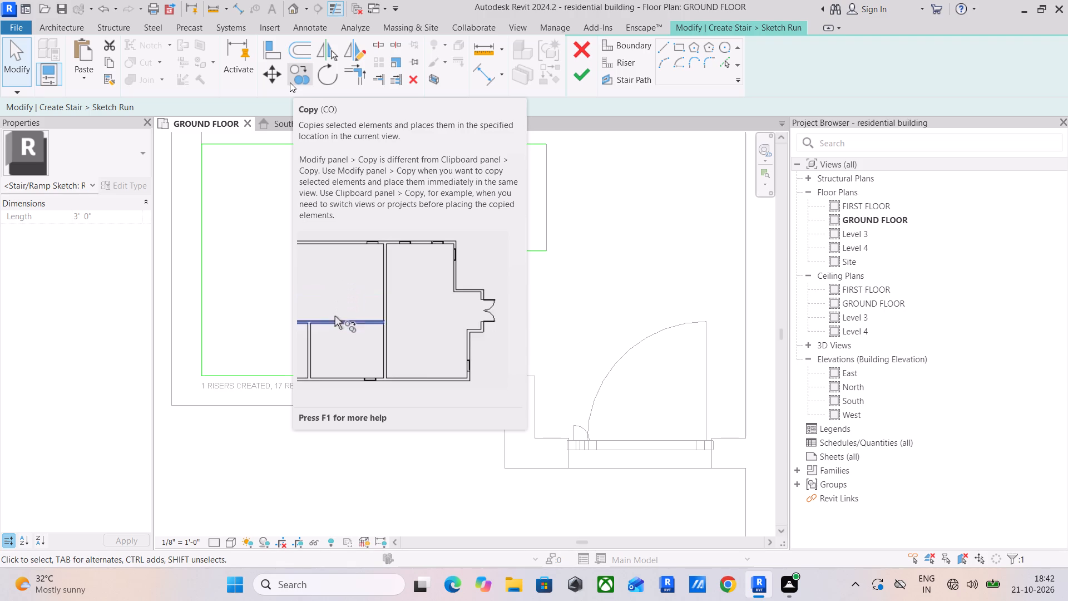
left_click(290, 82)
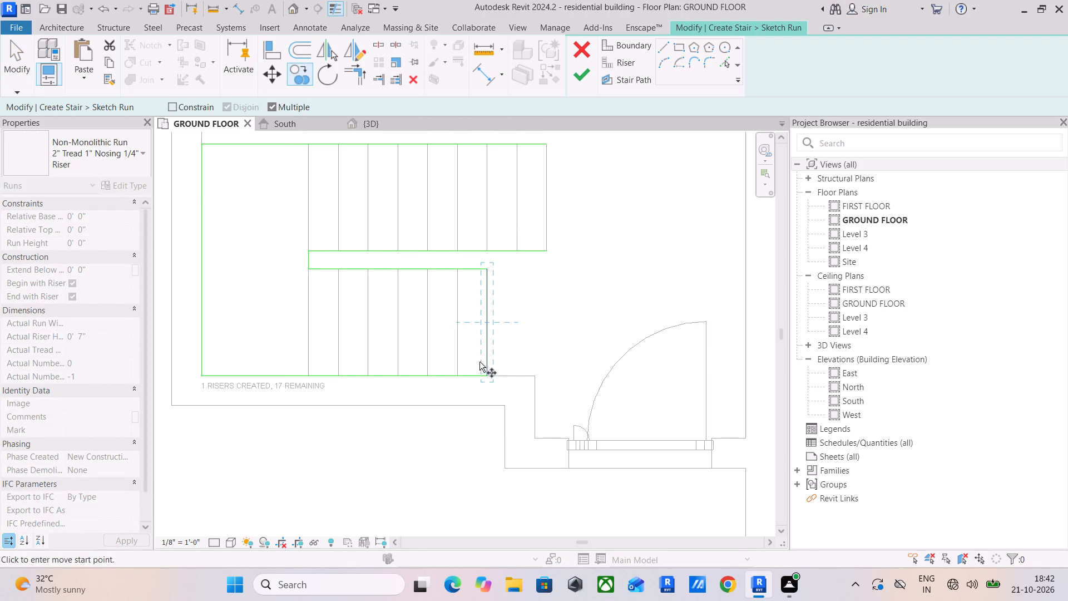
left_click(486, 374)
left_click(460, 375)
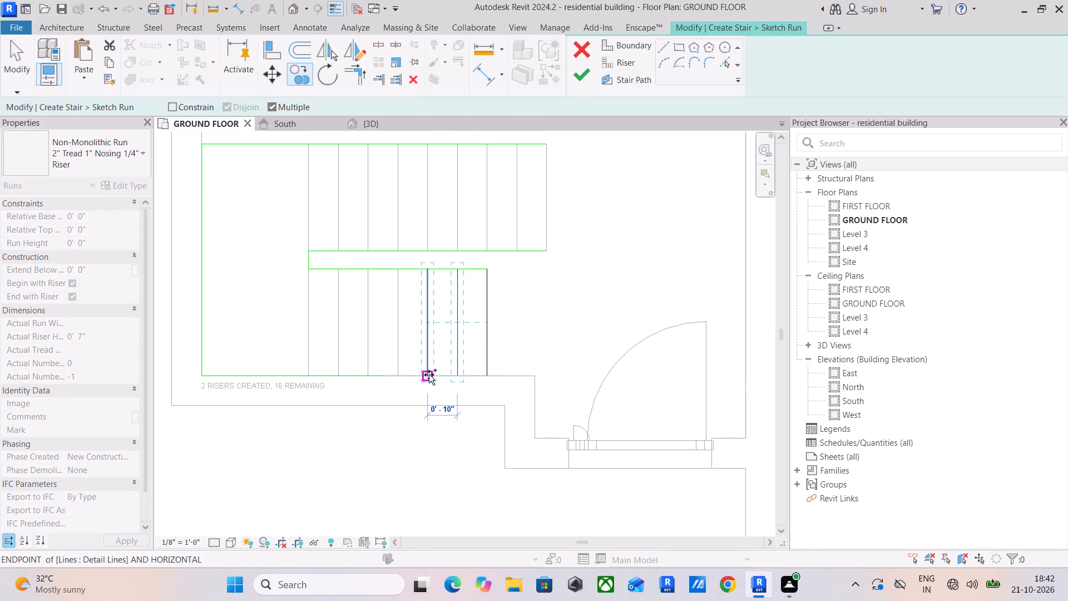
left_click(429, 375)
left_click(395, 377)
left_click(368, 372)
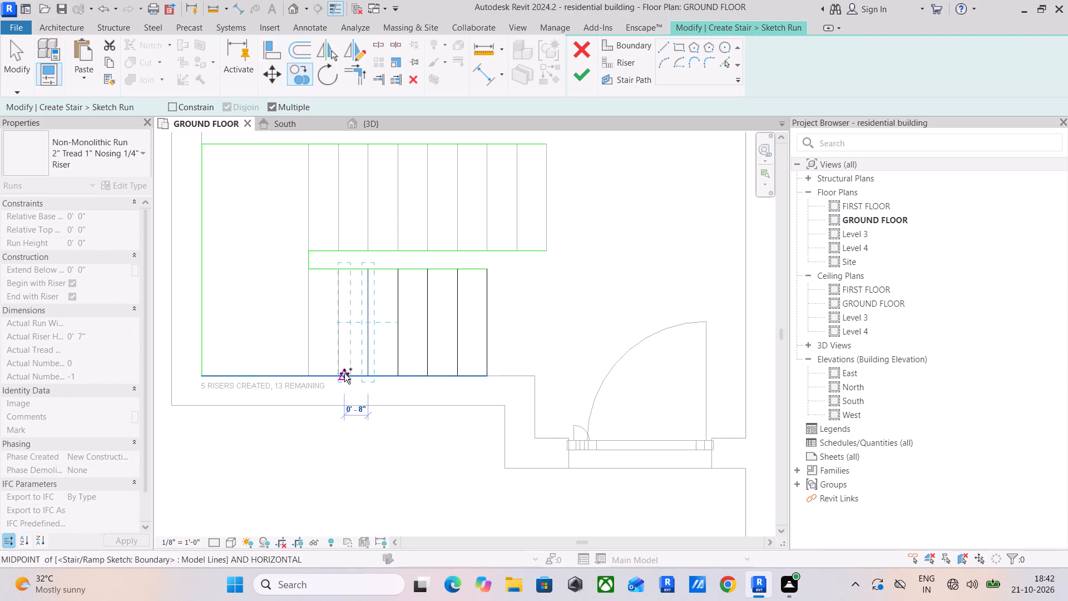
left_click(337, 374)
left_click(309, 373)
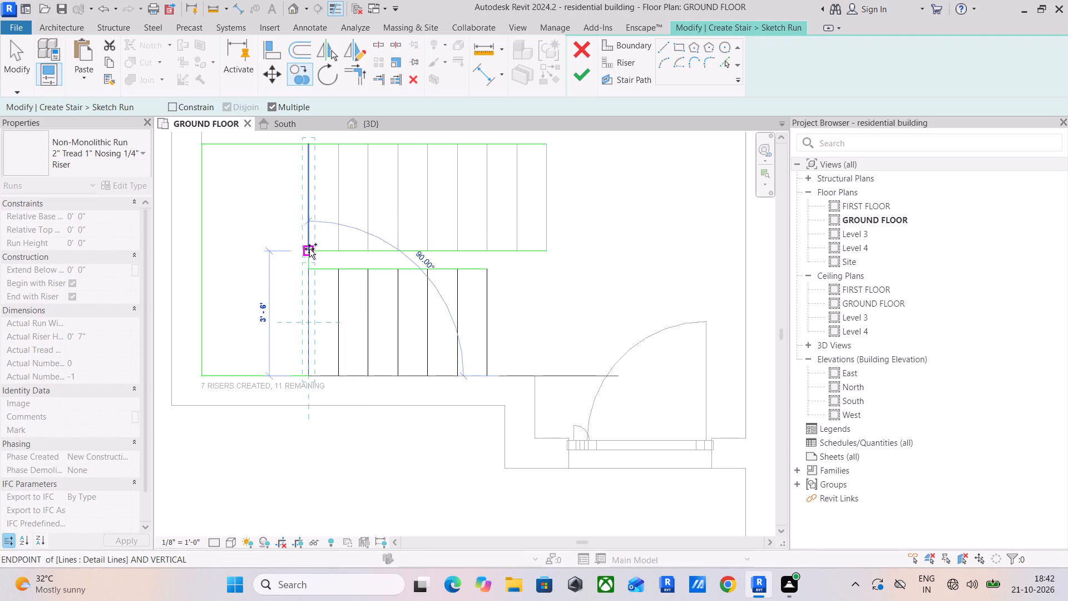
Copy the riser nine times at 10" spacing along the upper flight, from the landing edge to the flight's open end.
left_click(309, 249)
left_click(339, 247)
left_click(370, 247)
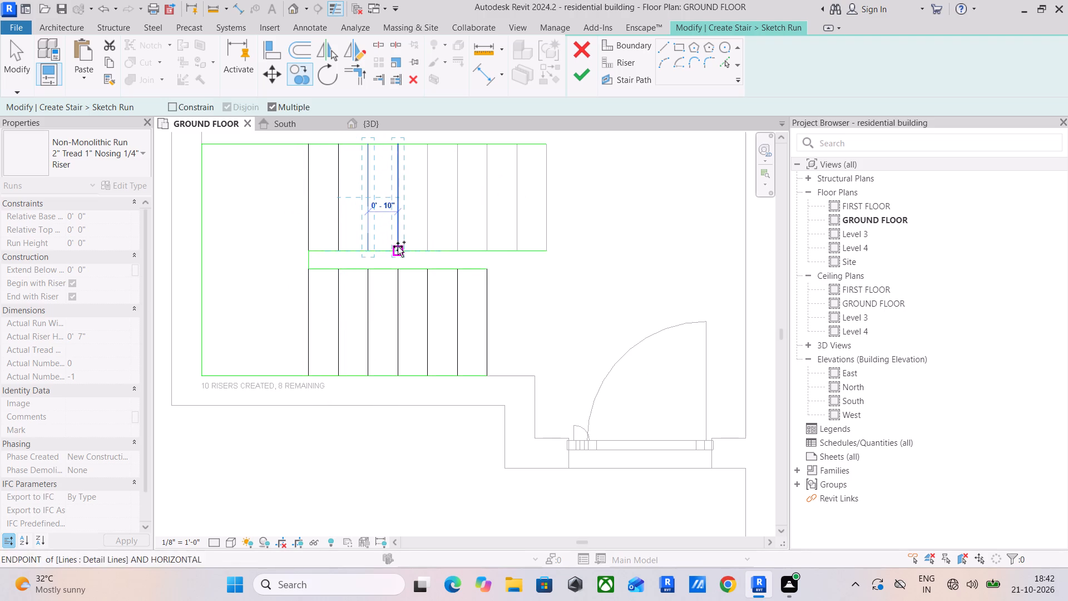
left_click(398, 247)
left_click(425, 249)
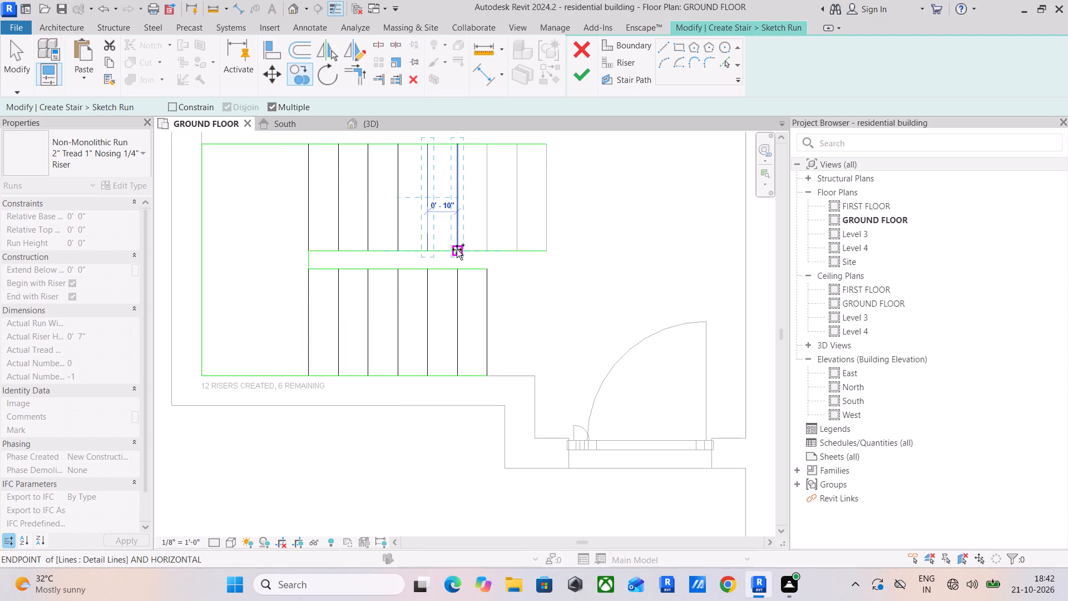
left_click(457, 249)
left_click(482, 249)
left_click(518, 247)
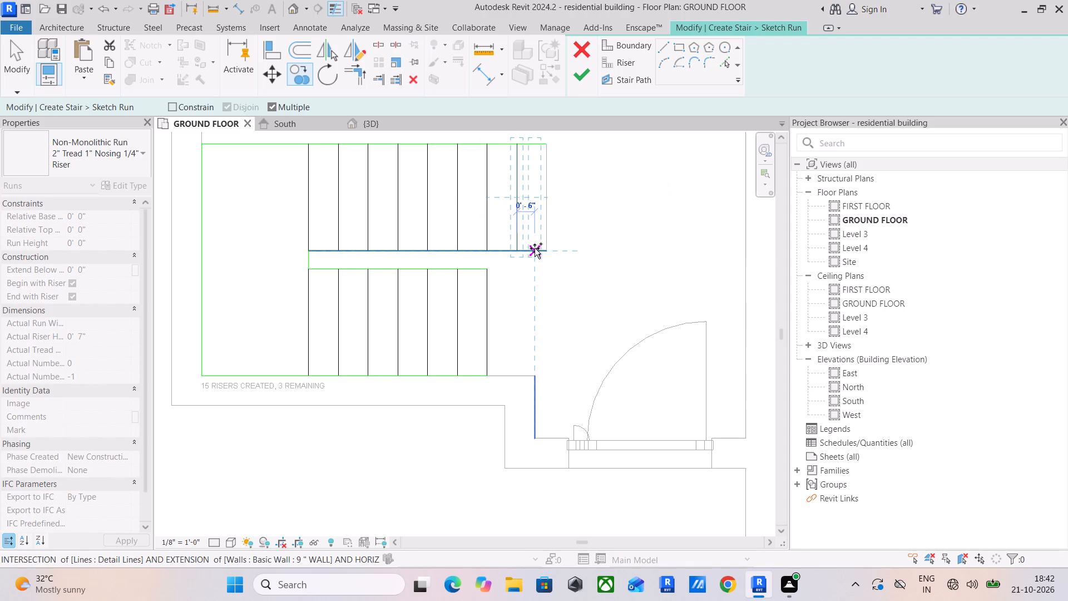
left_click(544, 245)
key("Escape")
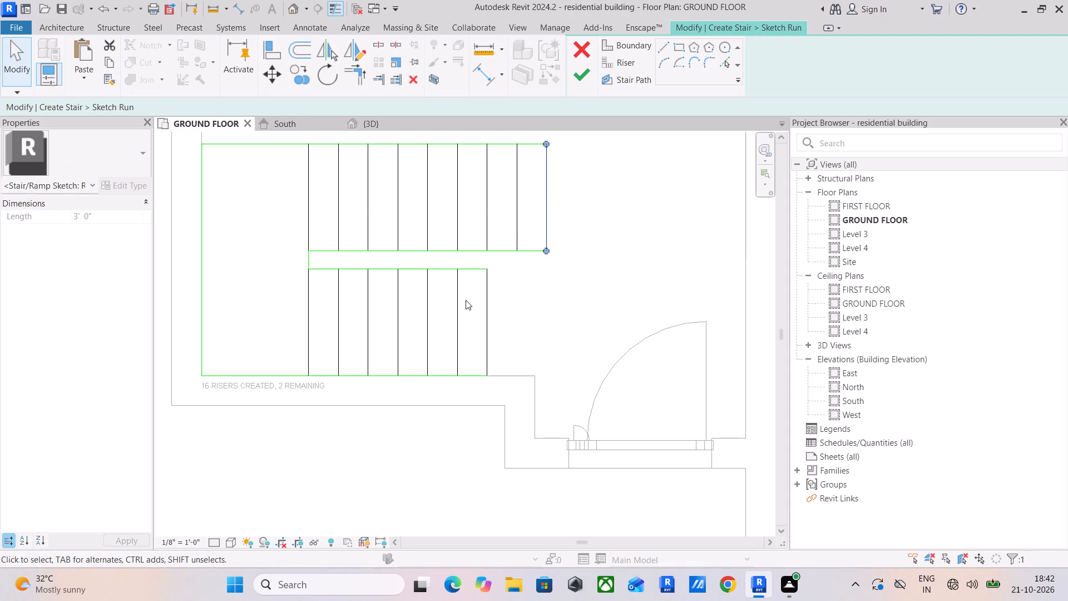
Draw the U-shaped stair path from the lower flight's first riser midpoint, across the landing, to the upper flight's last riser, with a 3'-6" landing segment.
left_click(665, 48)
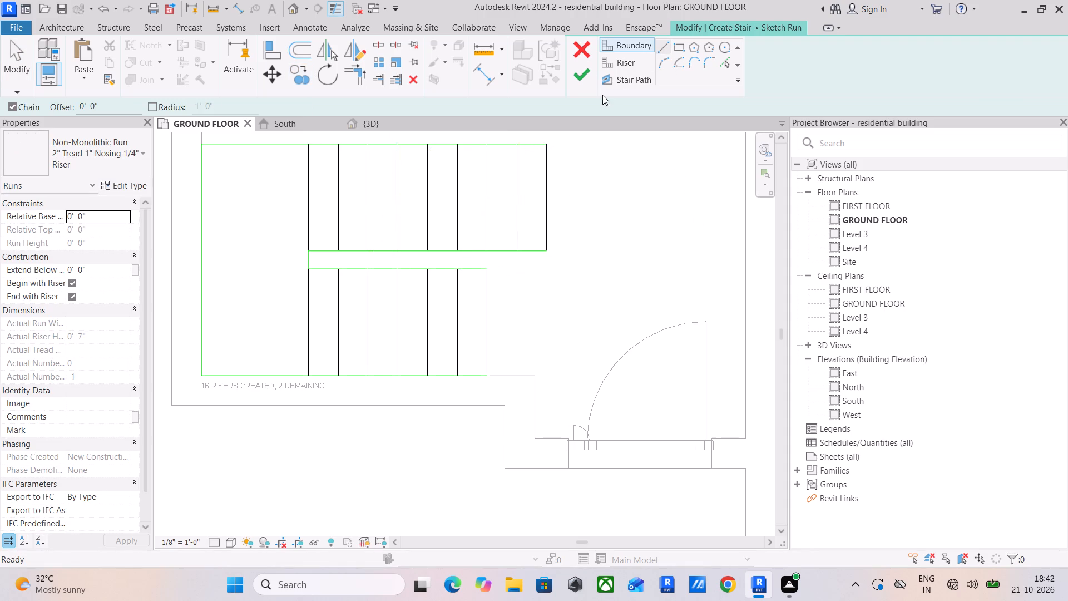
left_click(620, 83)
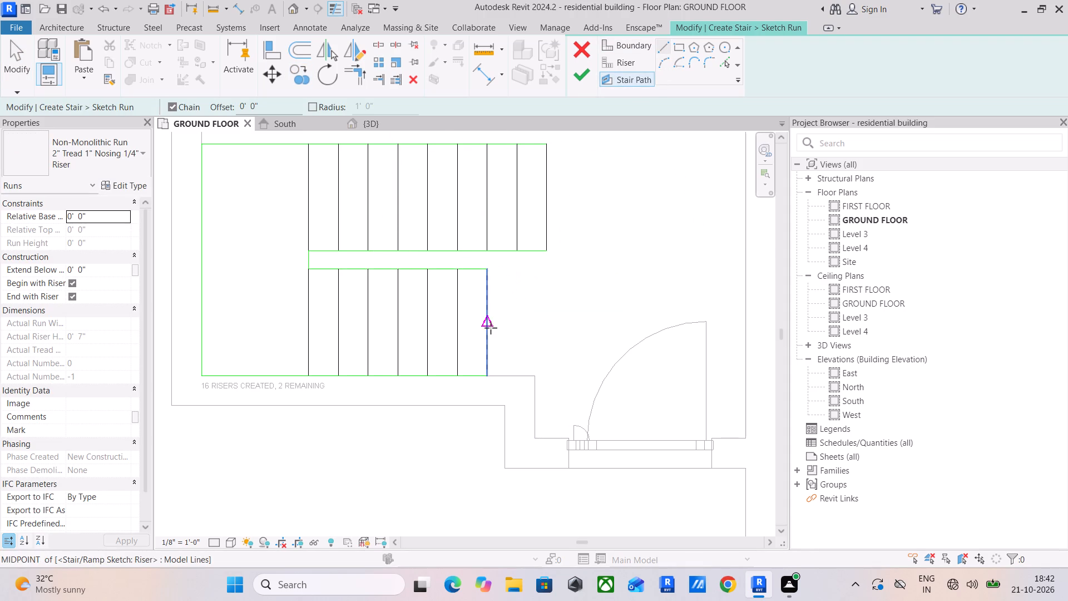
left_click_drag(489, 324, 480, 324)
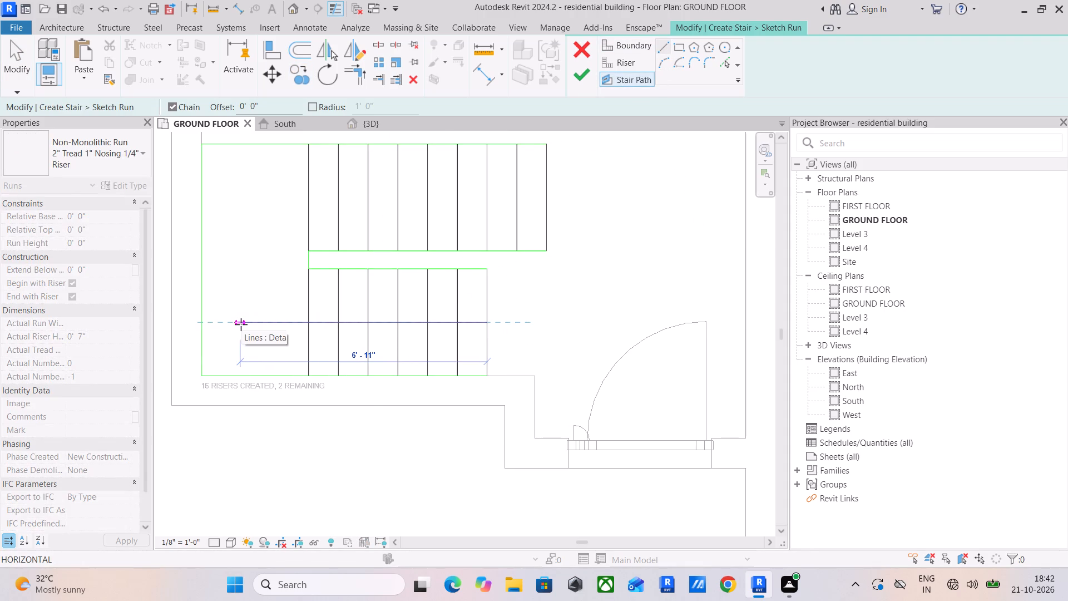
left_click(241, 324)
left_click(243, 198)
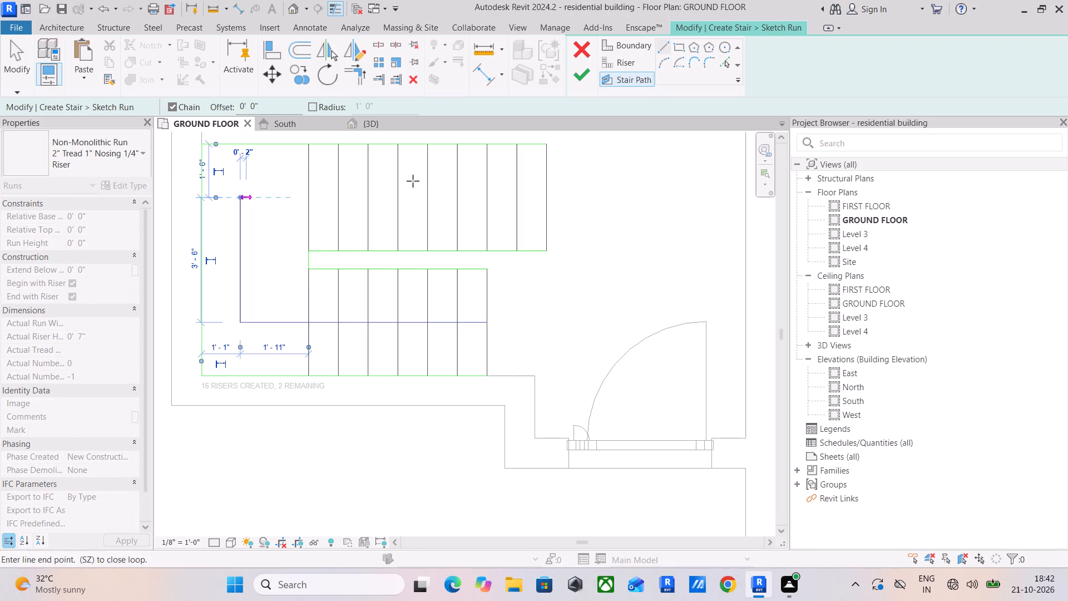
left_click(548, 199)
key("Escape")
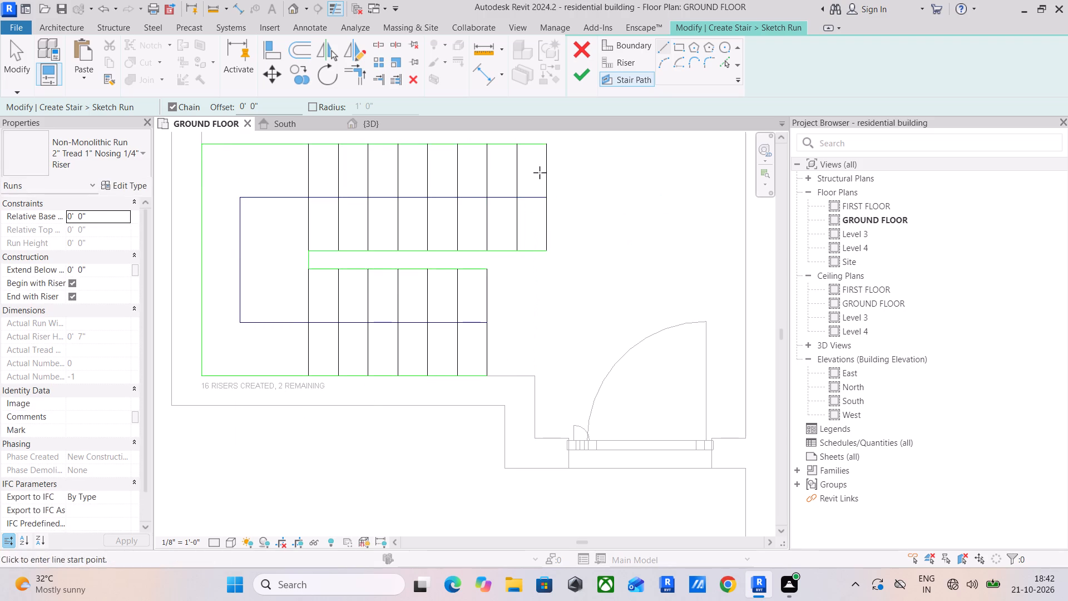
Finish the run sketch and complete the stair.
left_click(577, 76)
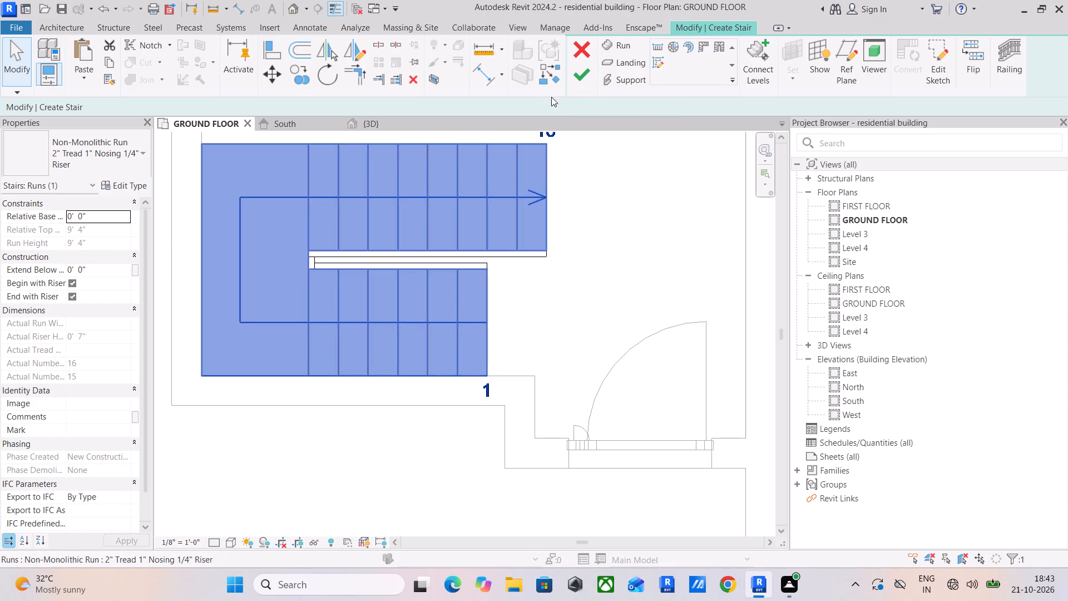
left_click(576, 82)
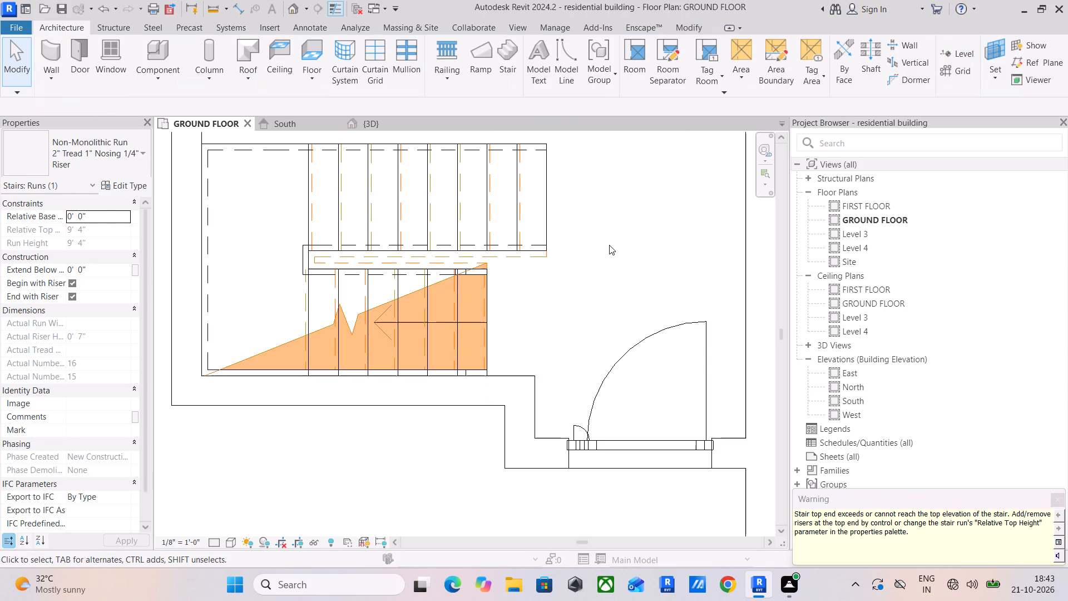
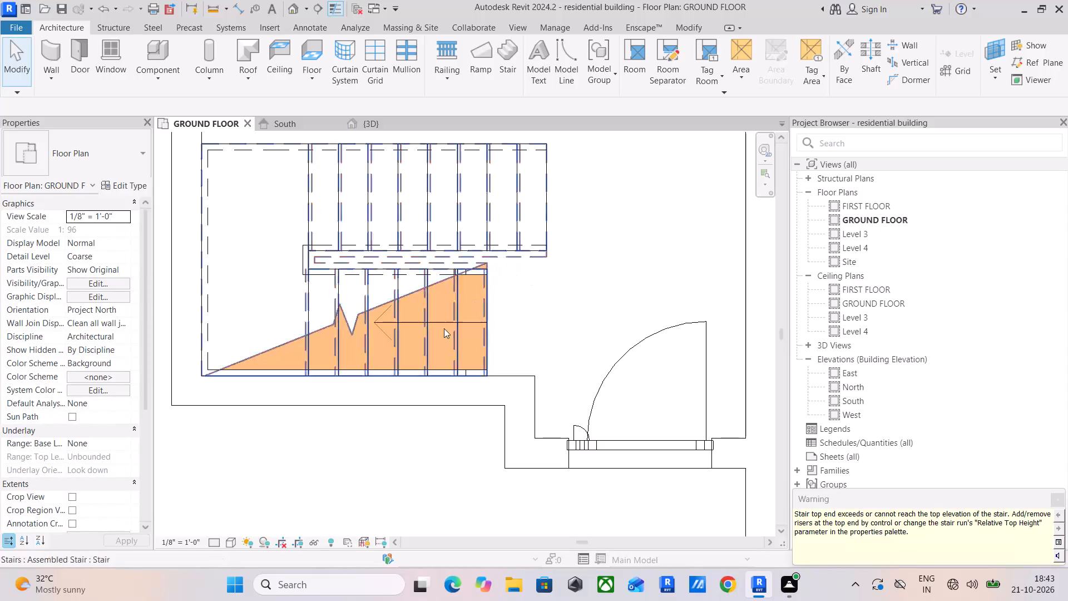
Temporarily hide the floor slab above the rooms in the 3D view and examine the new stair from several sides.
left_click(1062, 499)
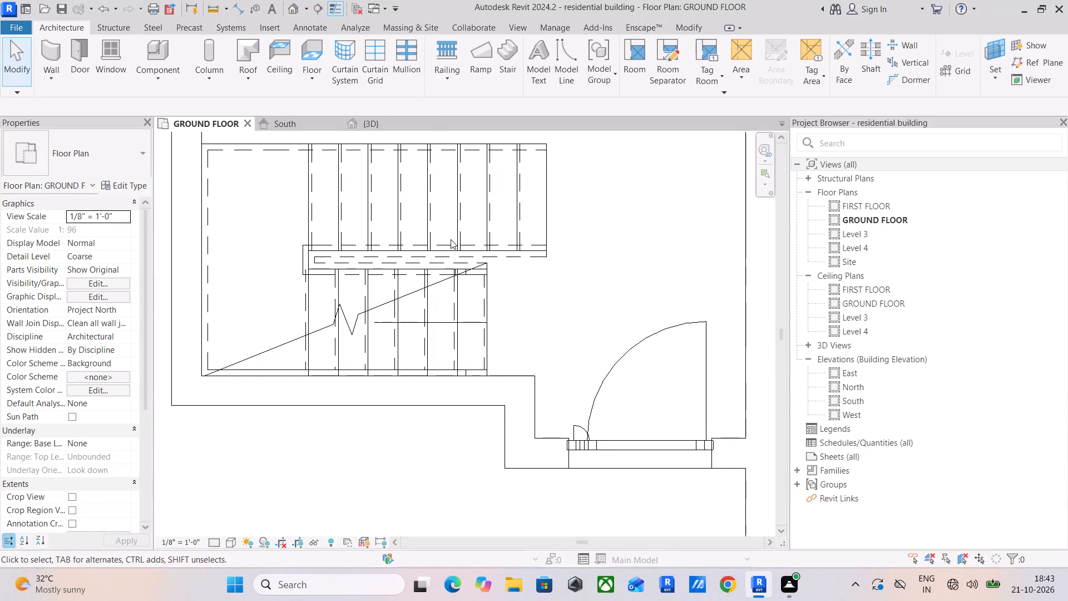
left_click(370, 130)
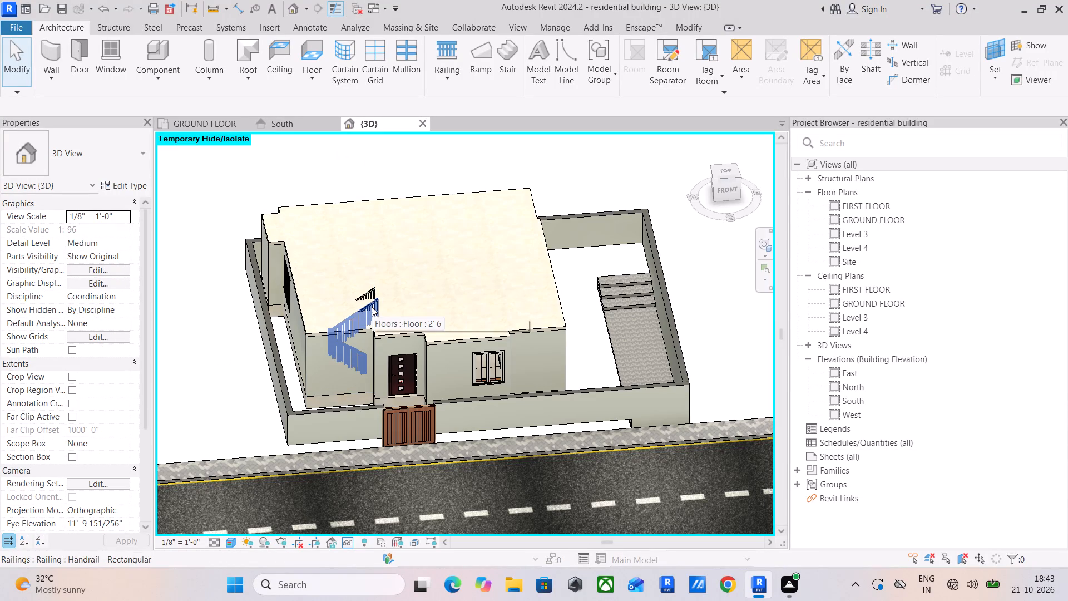
left_click(348, 331)
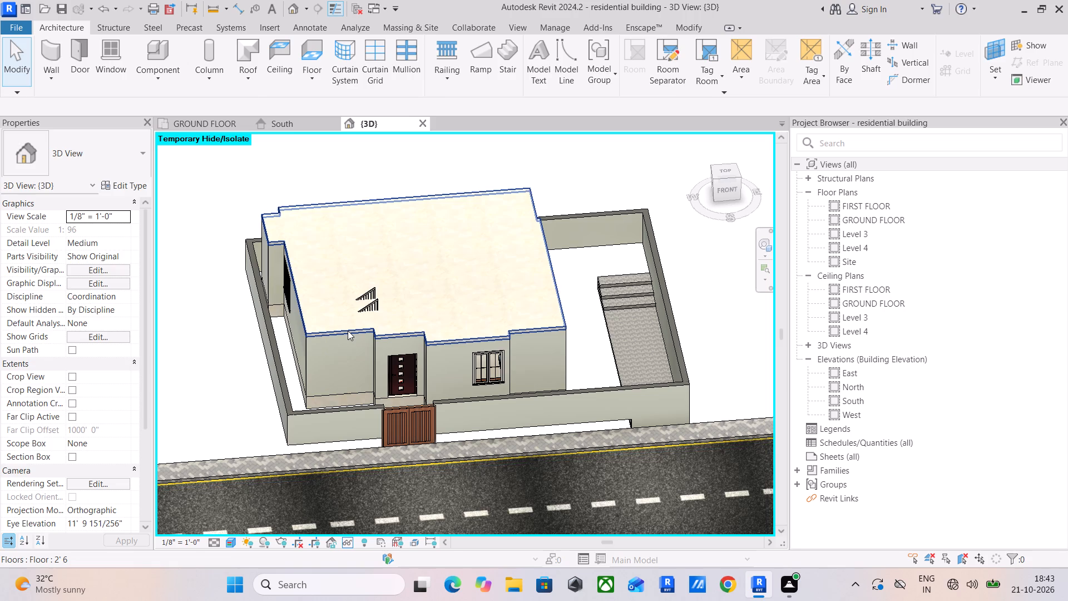
type("hh")
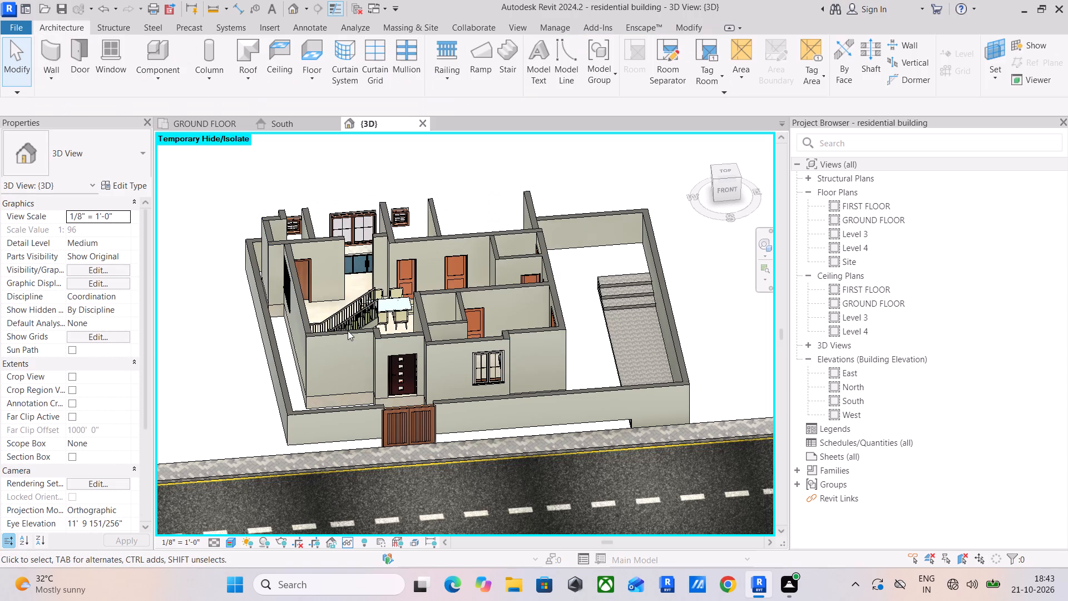
scroll(347, 254, "up", 4)
scroll(382, 295, "down", 2)
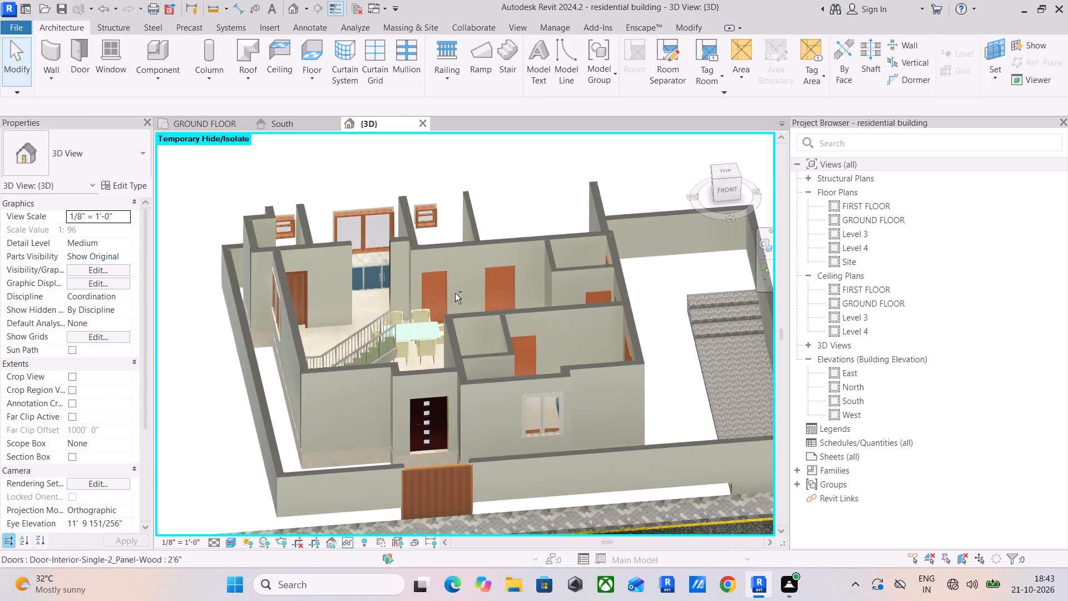
middle_click_drag(426, 299, 0, 232, "shift")
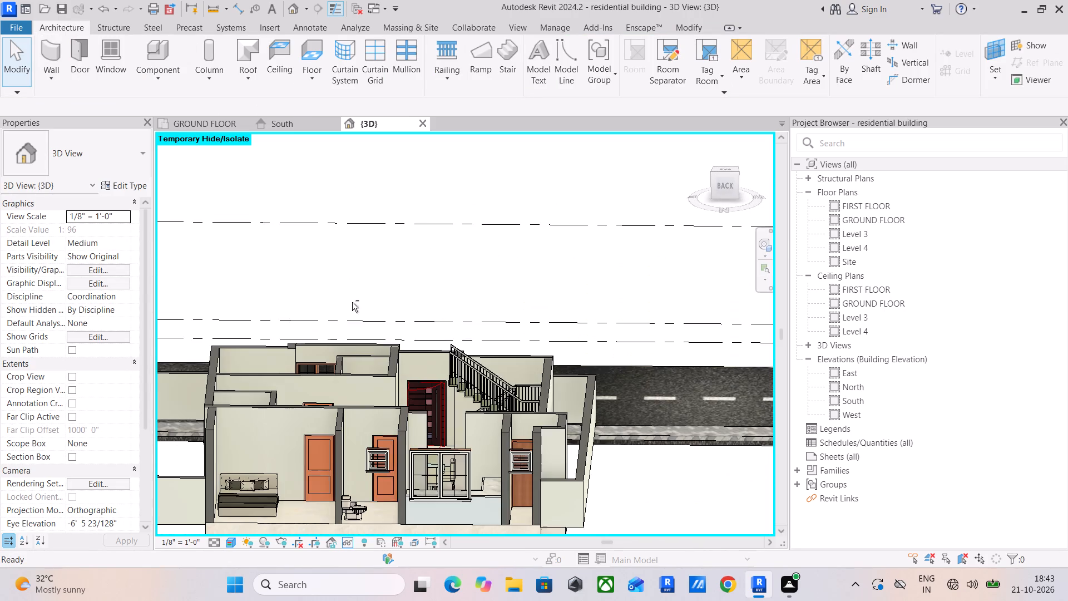
middle_click_drag(325, 314, 154, 310, "shift")
scroll(442, 398, "up", 4)
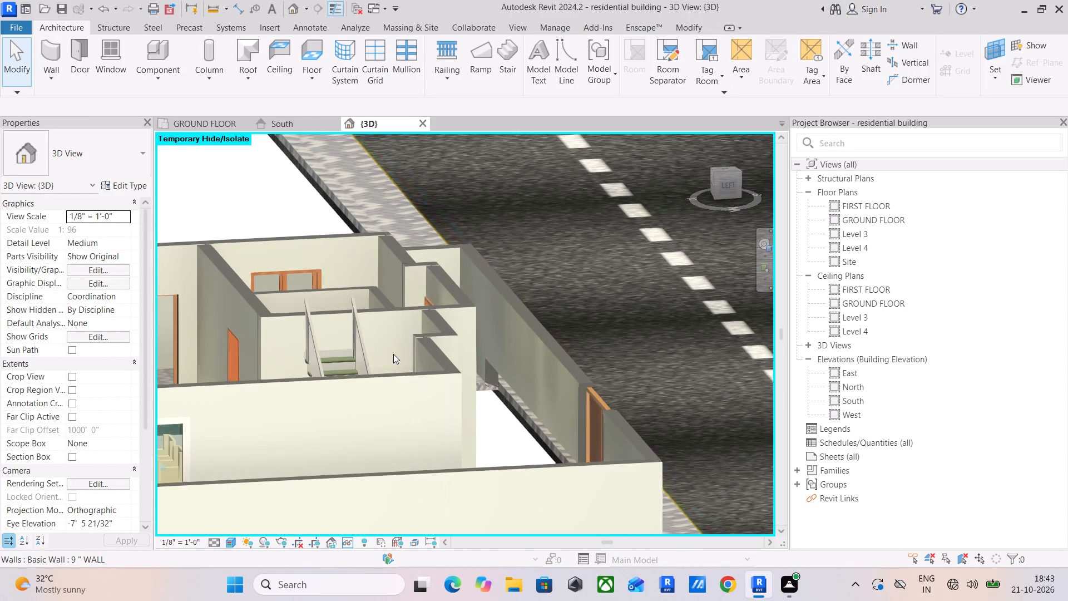
middle_click_drag(392, 354, 467, 360)
Create a ground-floor shaft opening tracing the U-shaped stair's outline, with an 8'-0" lower-flight side and a 1'-8" jog to the upper flight's end.
left_click(209, 118)
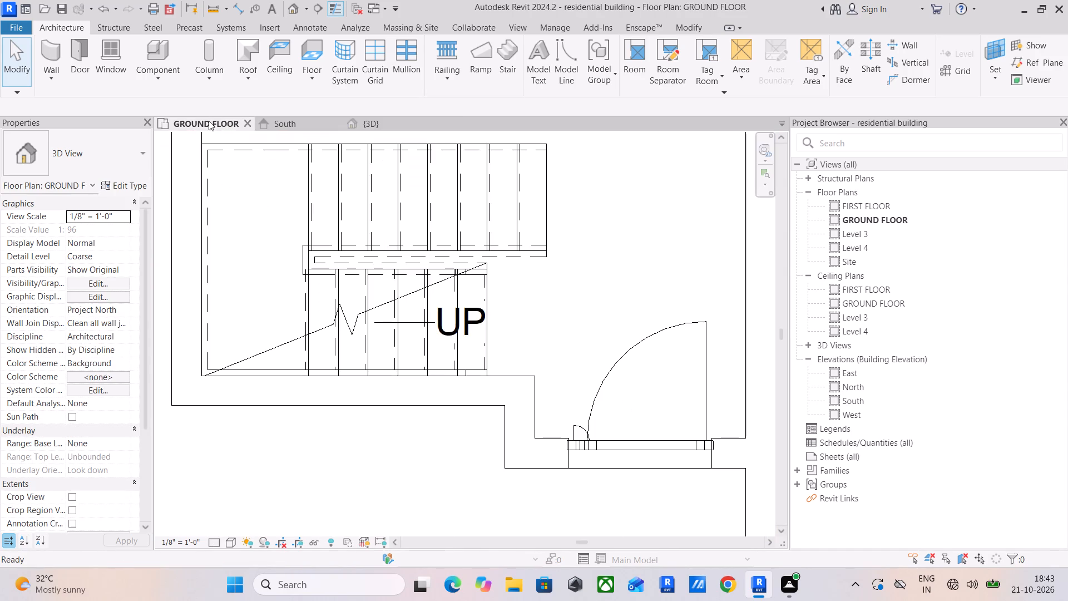
scroll(446, 300, "down", 2)
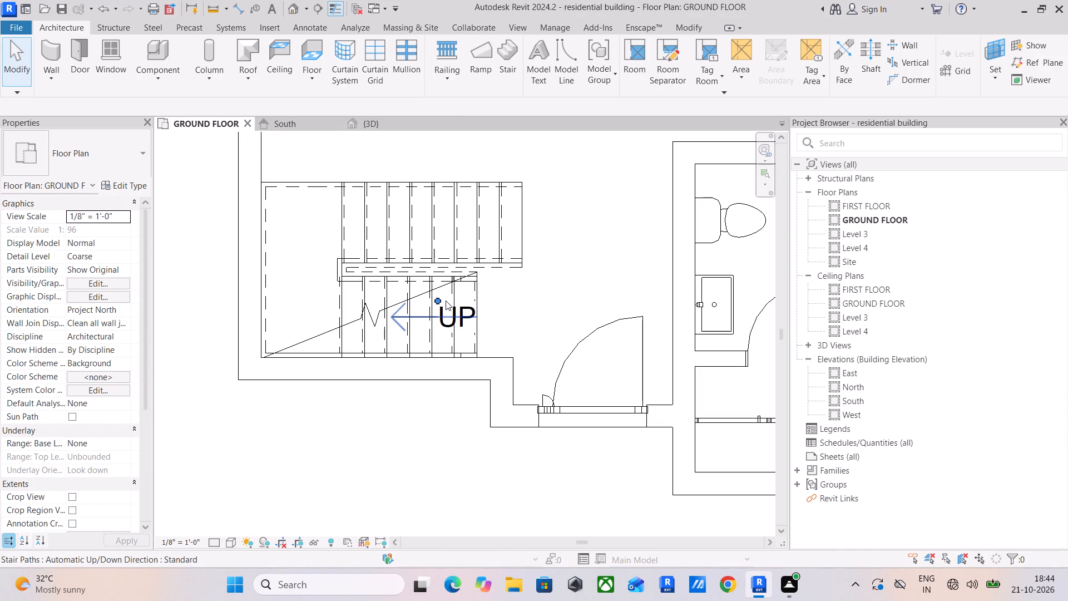
left_click(869, 71)
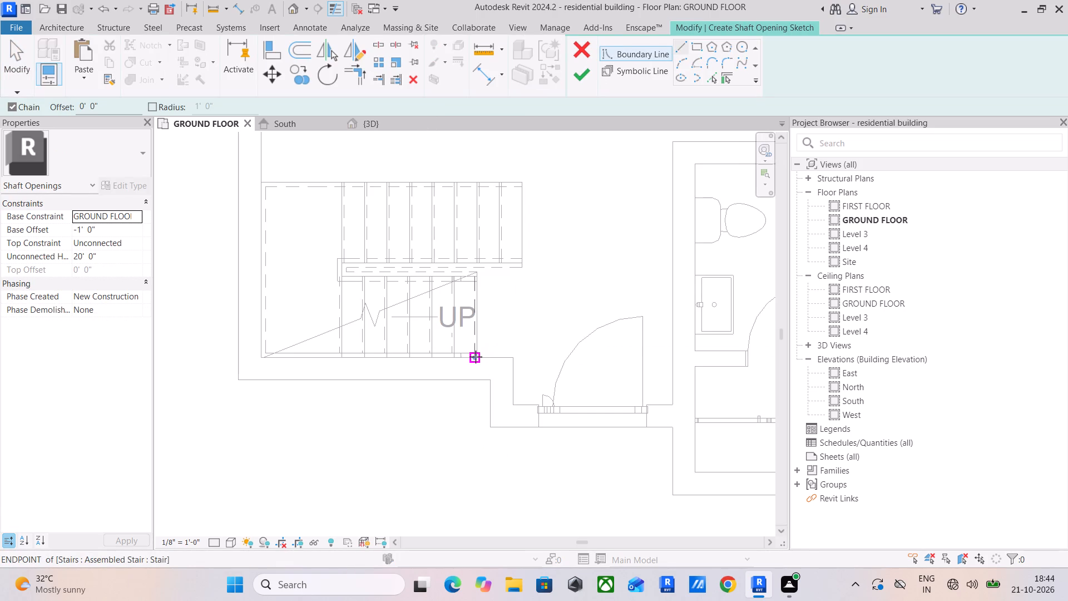
left_click(476, 357)
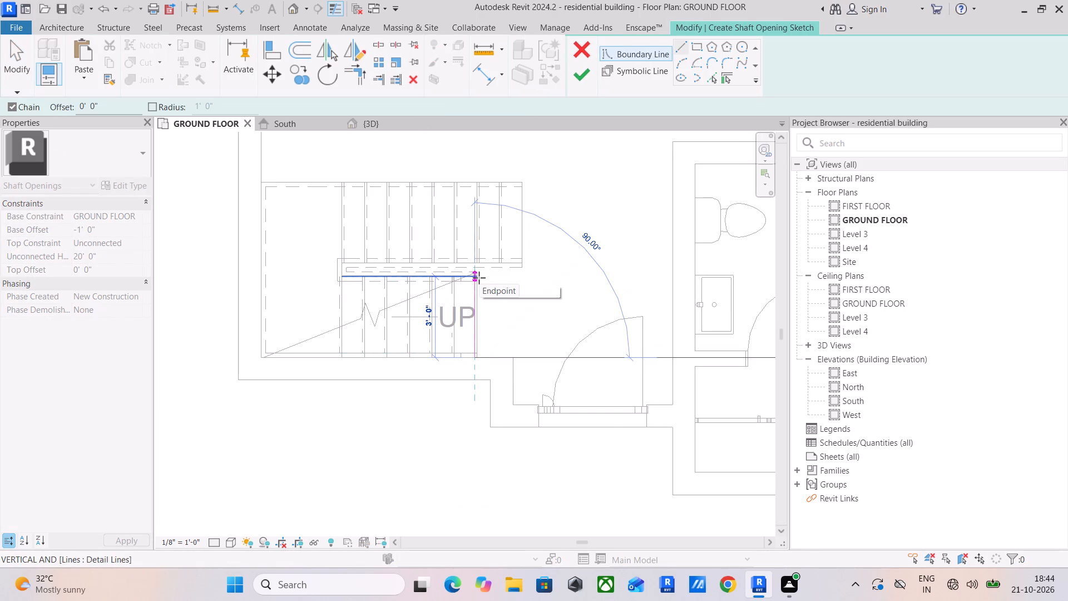
scroll(480, 277, "up", 8)
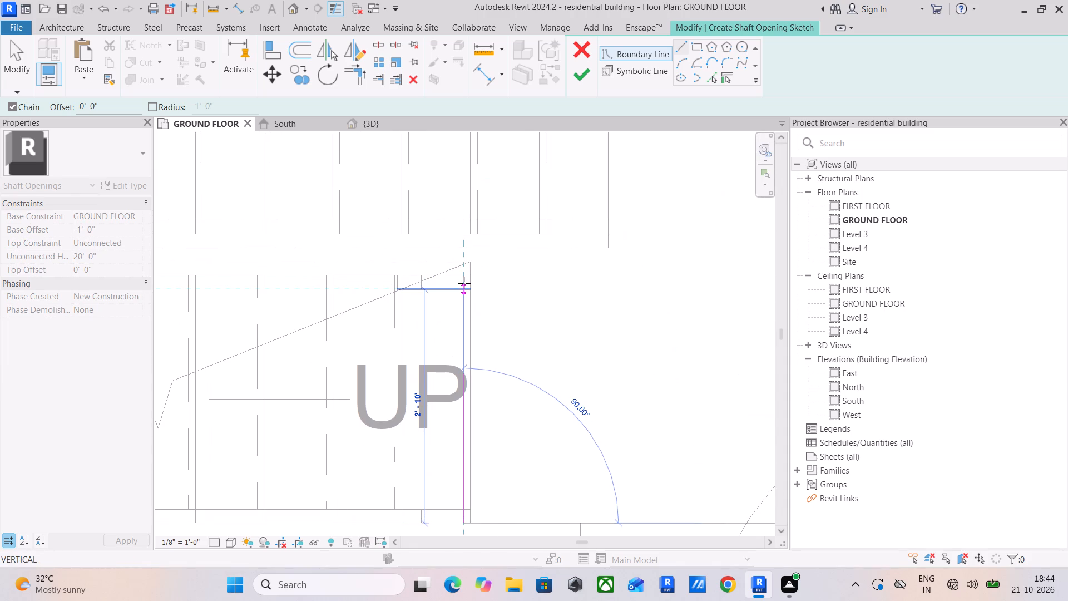
key("Escape")
left_click_drag(476, 524, 474, 514)
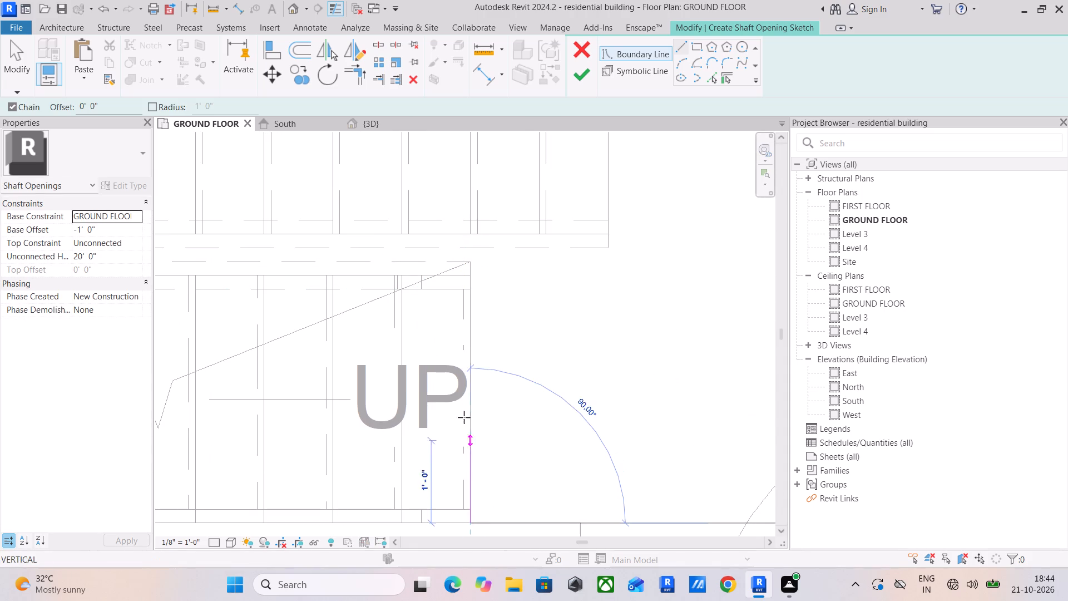
left_click(468, 276)
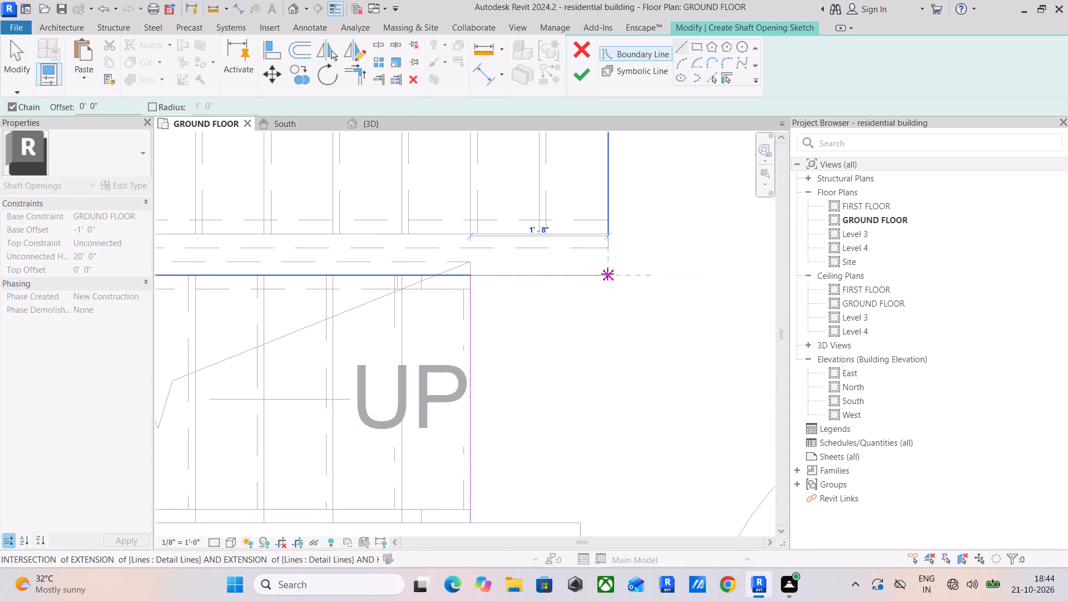
left_click(607, 274)
scroll(606, 227, "down", 4)
middle_click_drag(606, 227, 637, 449)
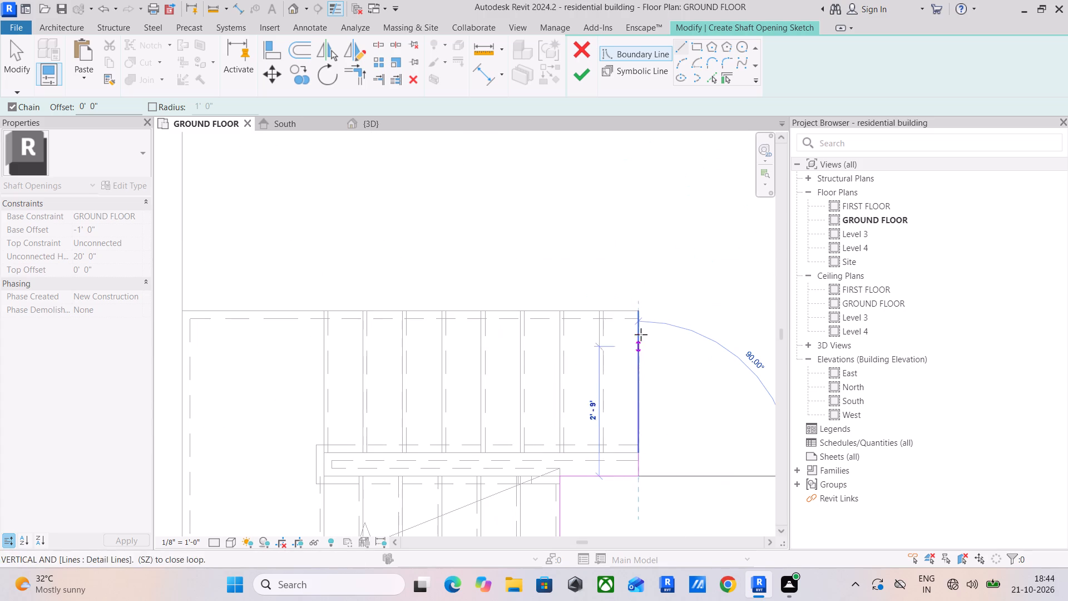
left_click(642, 313)
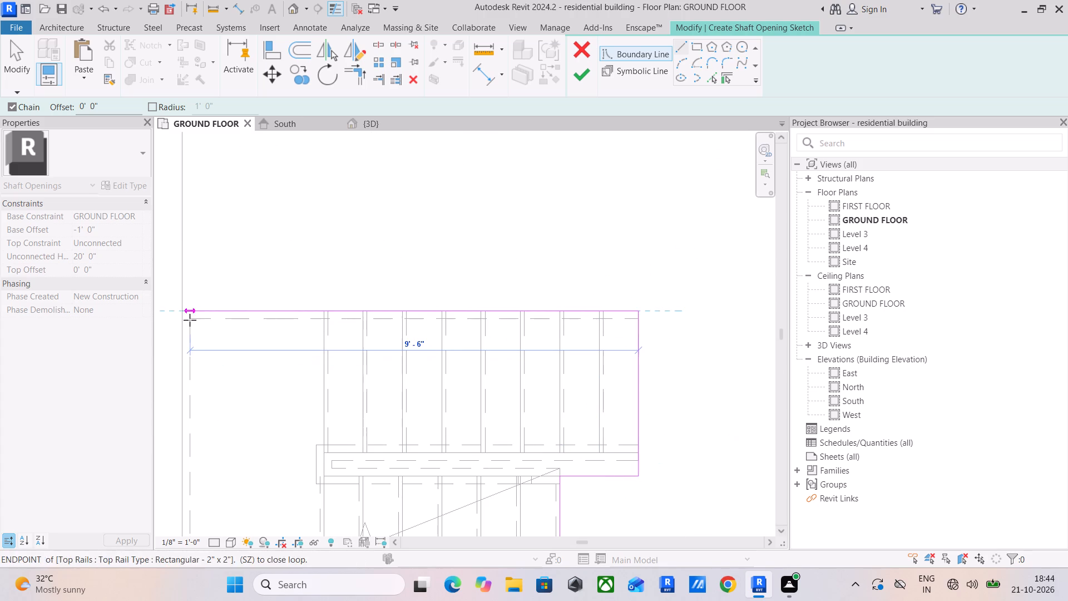
left_click(182, 318)
middle_click_drag(182, 318, 211, 173)
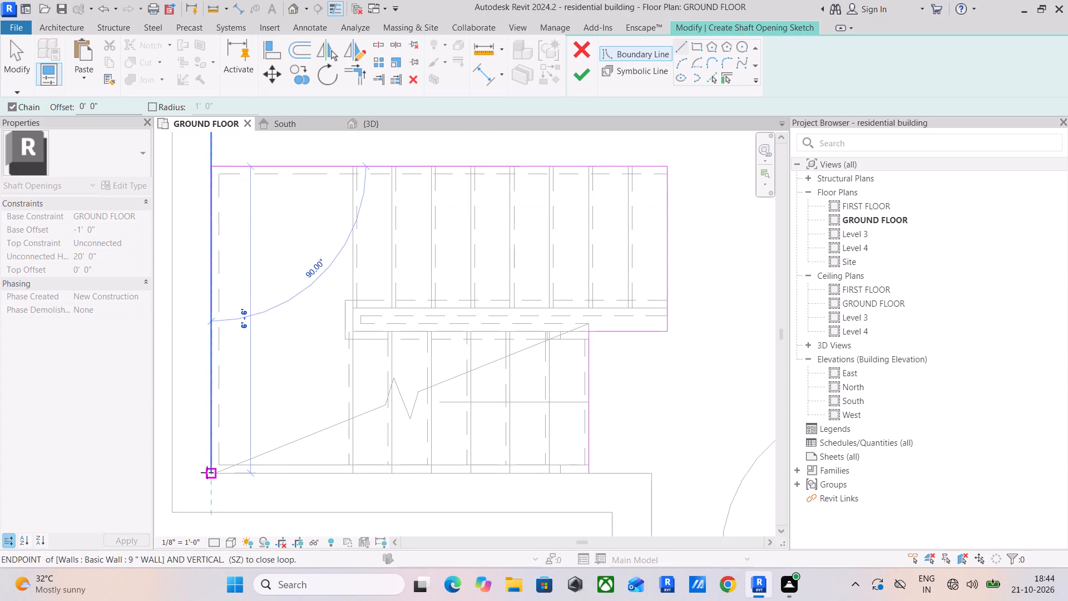
left_click(209, 476)
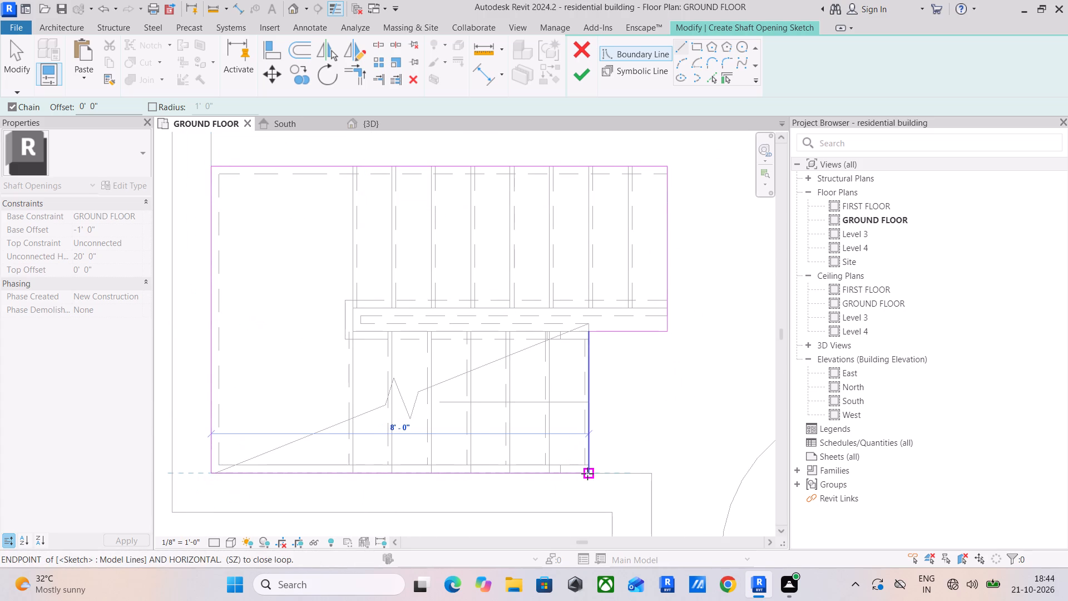
left_click(587, 474)
key("Escape")
scroll(596, 371, "down", 4)
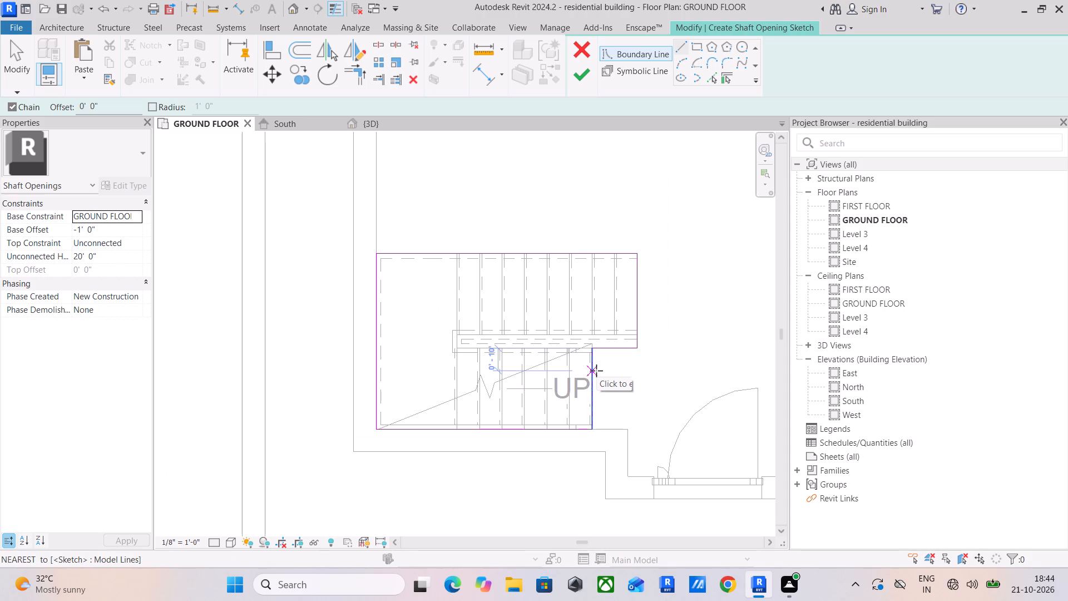
left_click(582, 68)
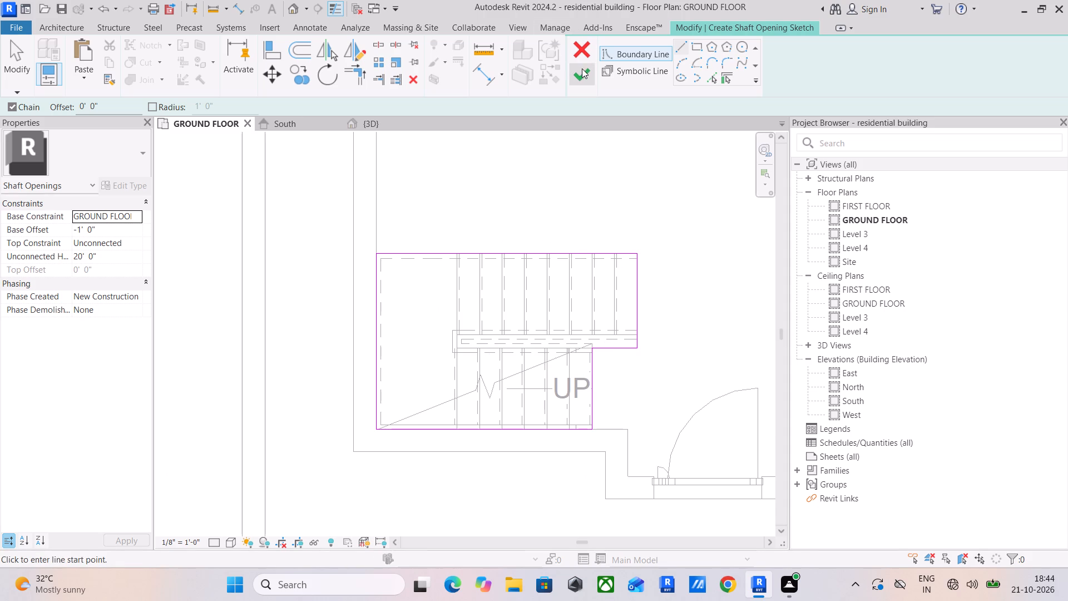
Reset the temporary hide in the 3D view and inspect the slab opening around the stair.
left_click(377, 124)
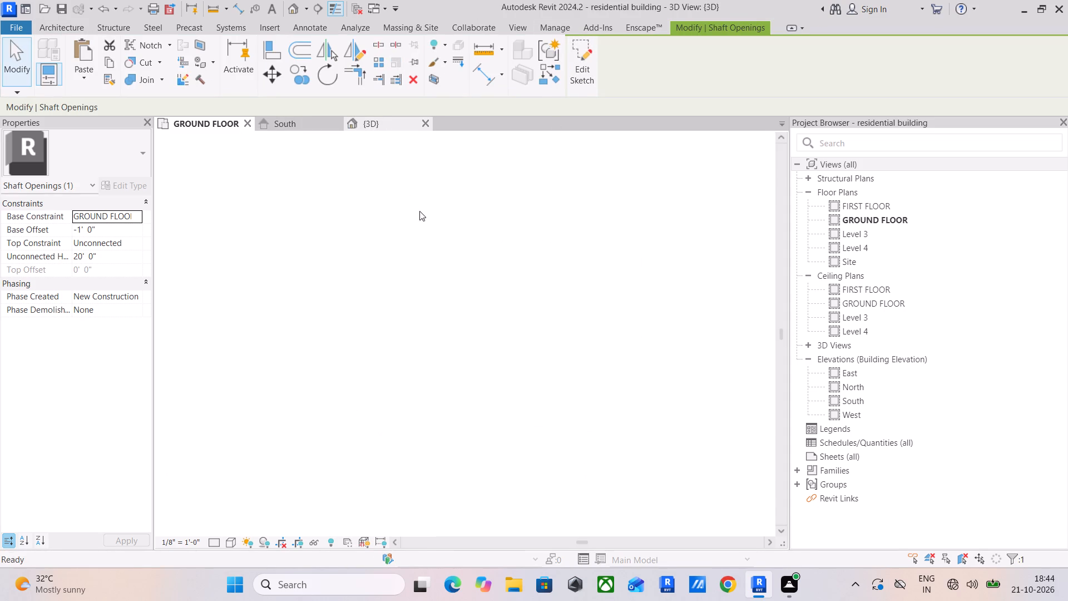
scroll(459, 264, "down", 5)
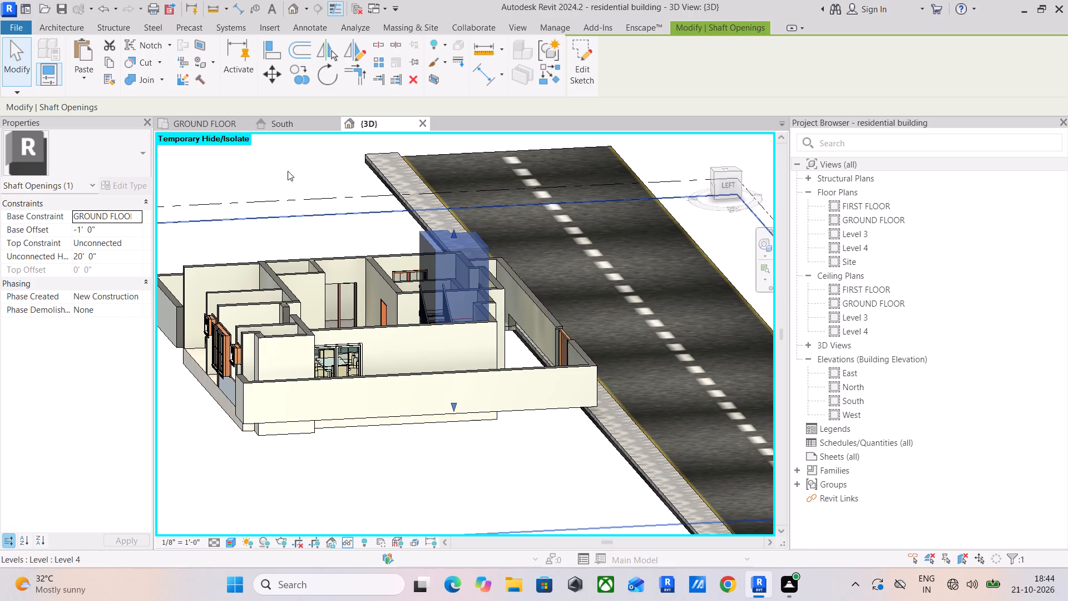
key("Escape")
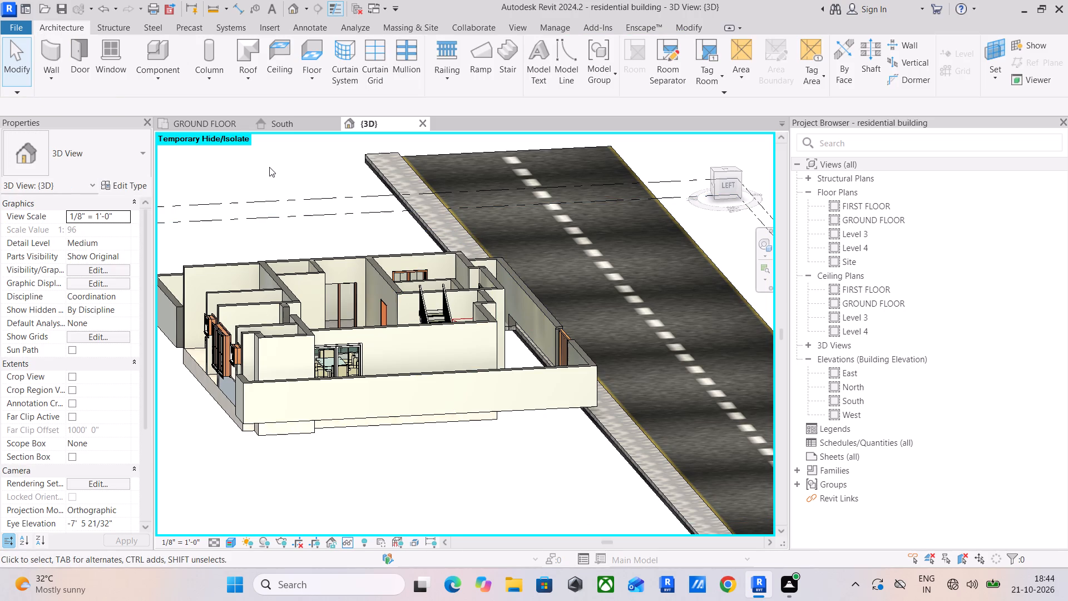
type("hr")
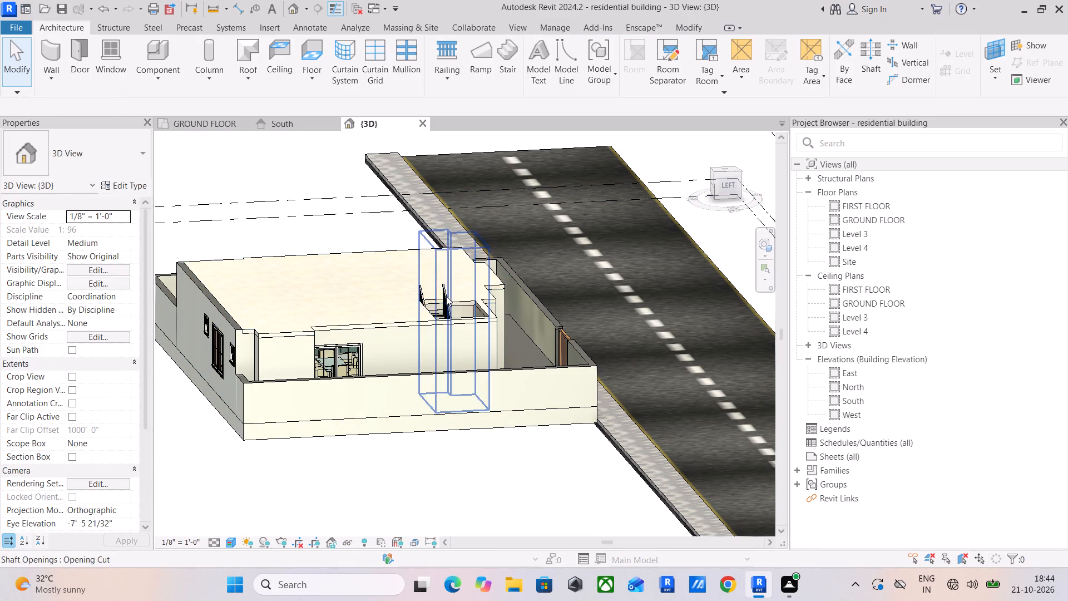
scroll(432, 289, "up", 11)
middle_click_drag(519, 317, 380, 321, "shift")
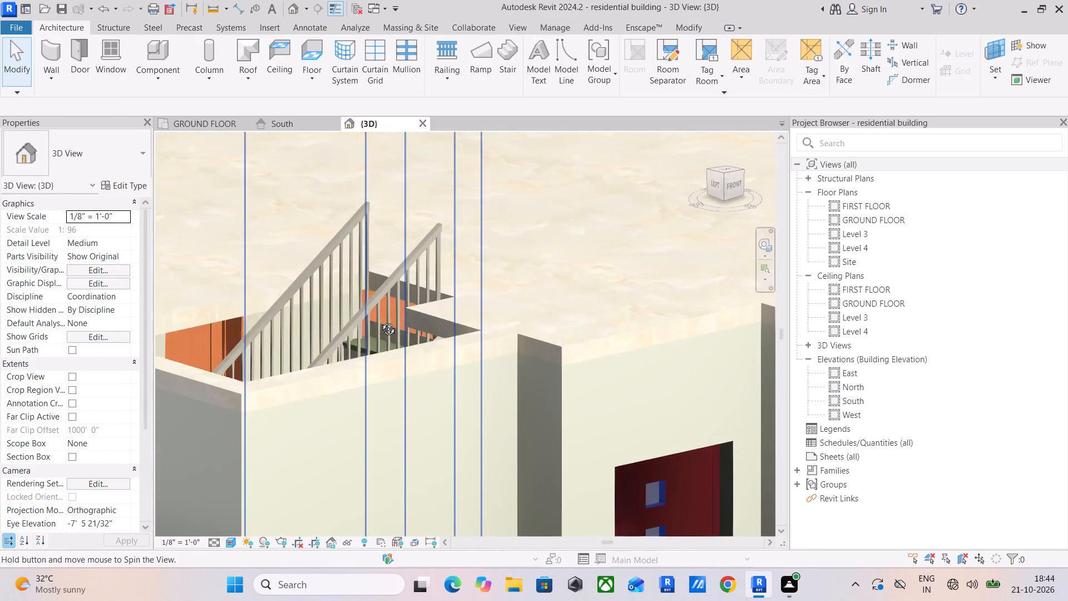
middle_click_drag(380, 321, 377, 322, "shift")
middle_click_drag(377, 322, 432, 362, "shift")
Review the warnings related to the new stair.
left_click(361, 369)
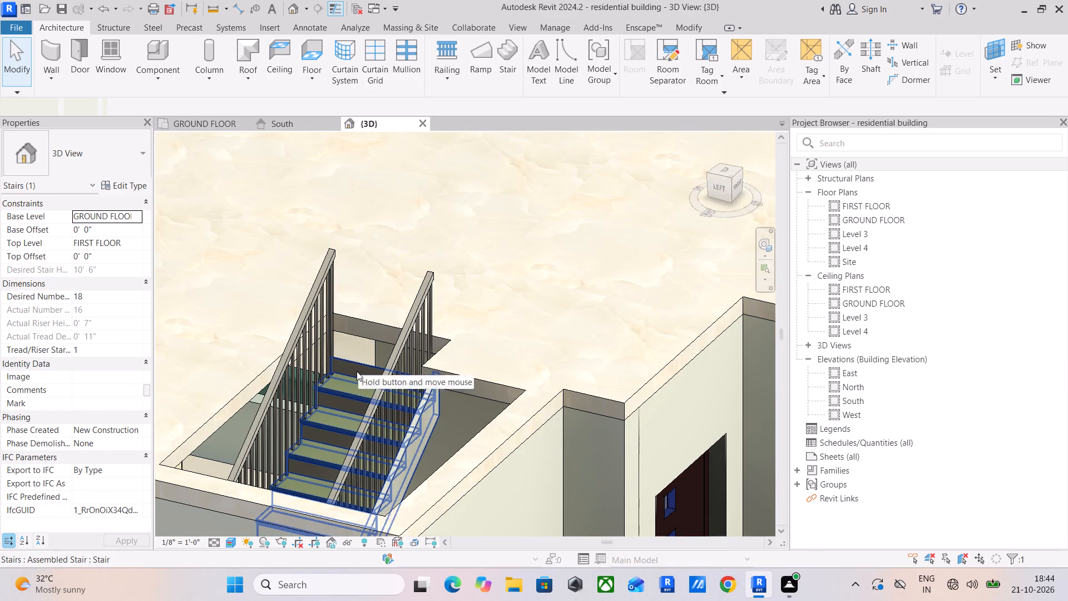
middle_click_drag(332, 371, 506, 250)
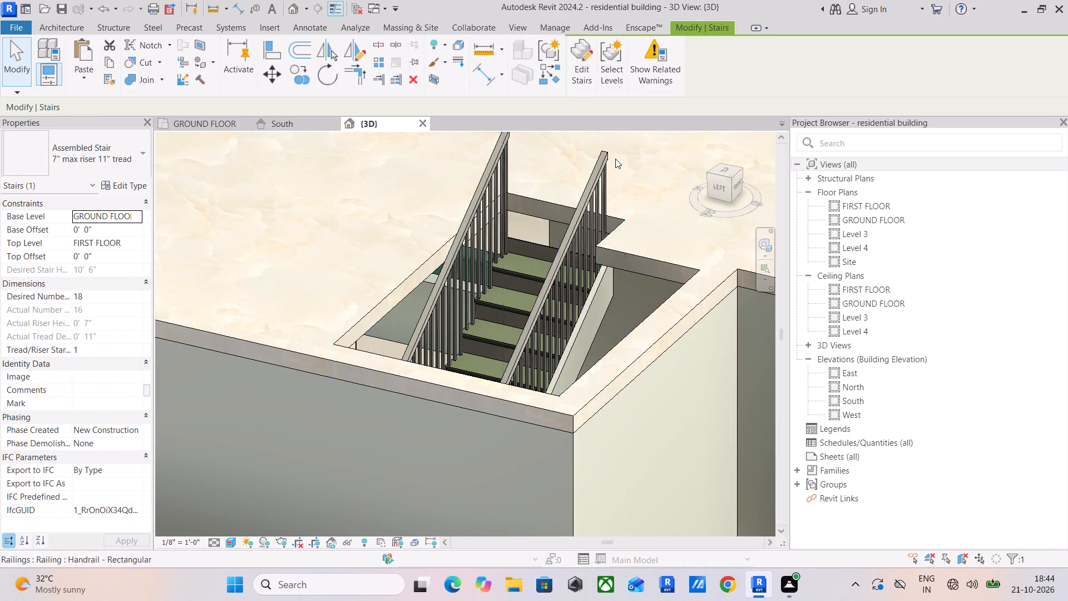
left_click(653, 70)
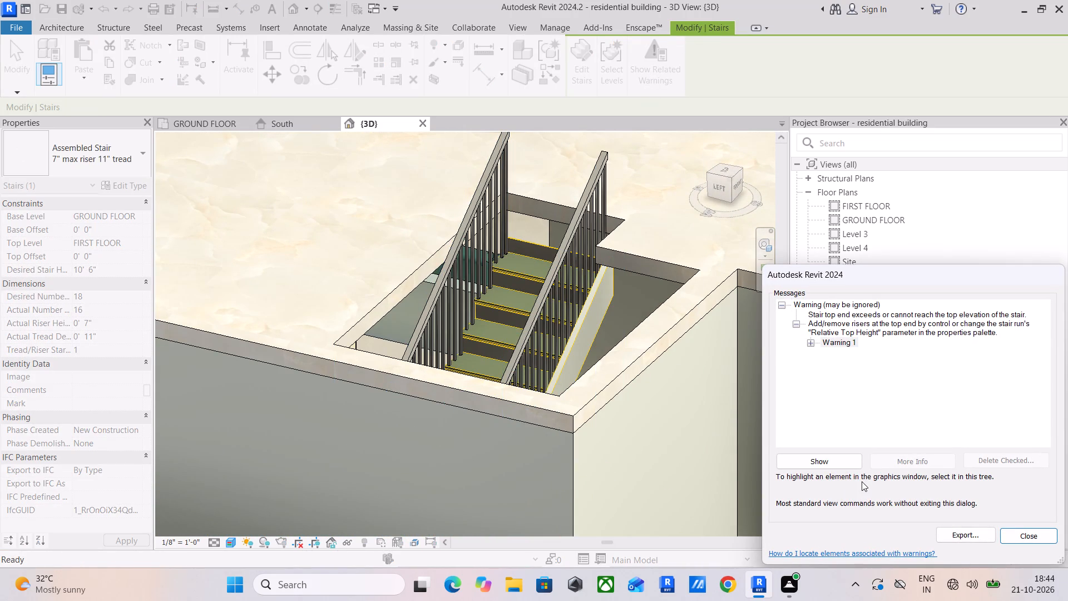
left_click_drag(1026, 536, 1012, 536)
left_click_drag(1012, 536, 1017, 536)
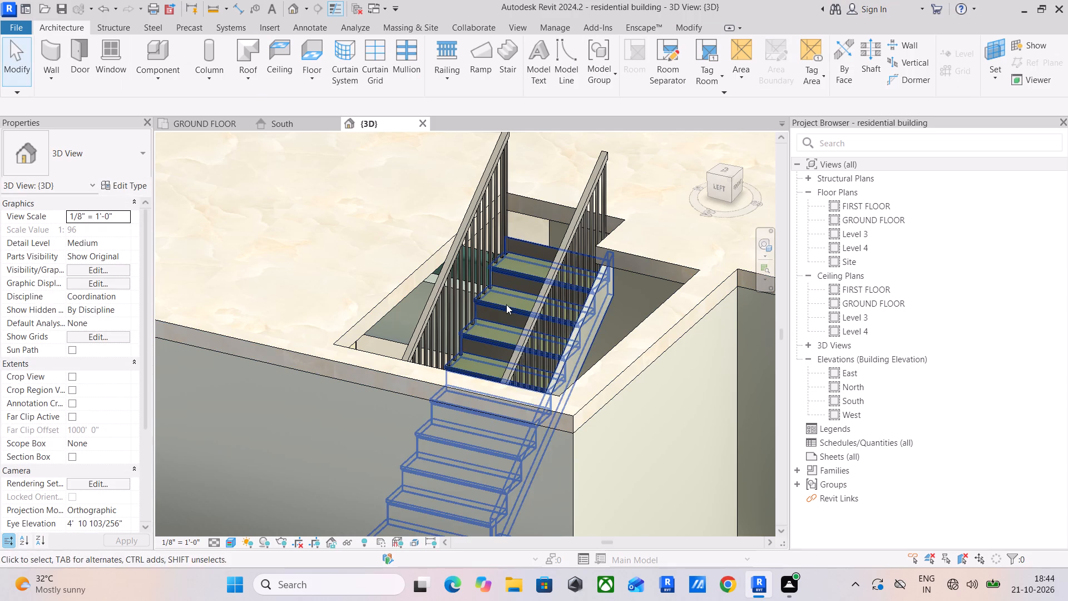
Set the stair's top offset to 2' and check it against the slab opening from several angles.
left_click(506, 304)
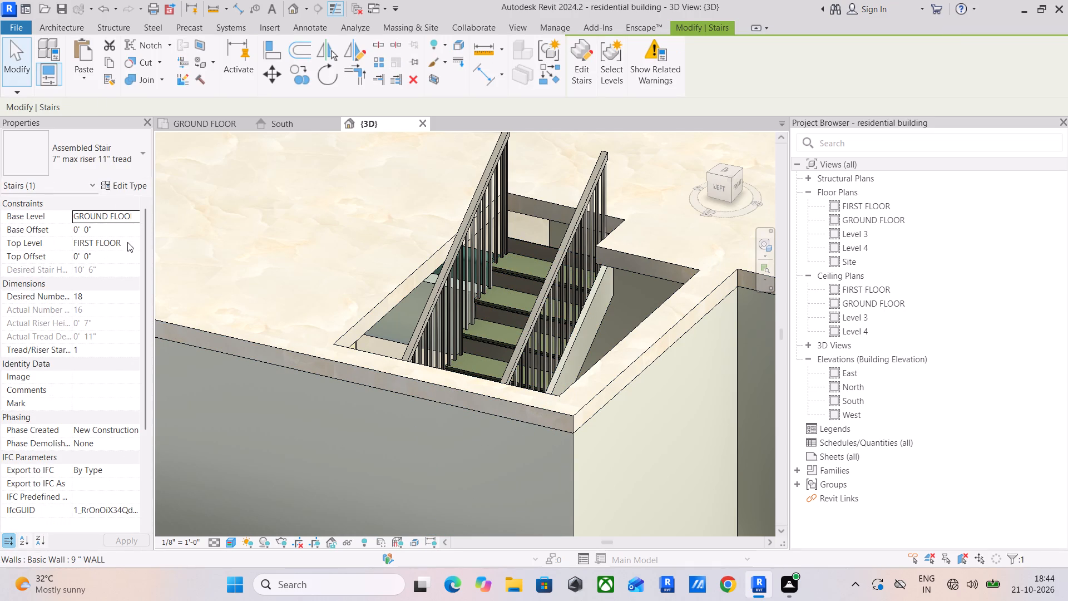
left_click(123, 258)
type("2'")
key("Return")
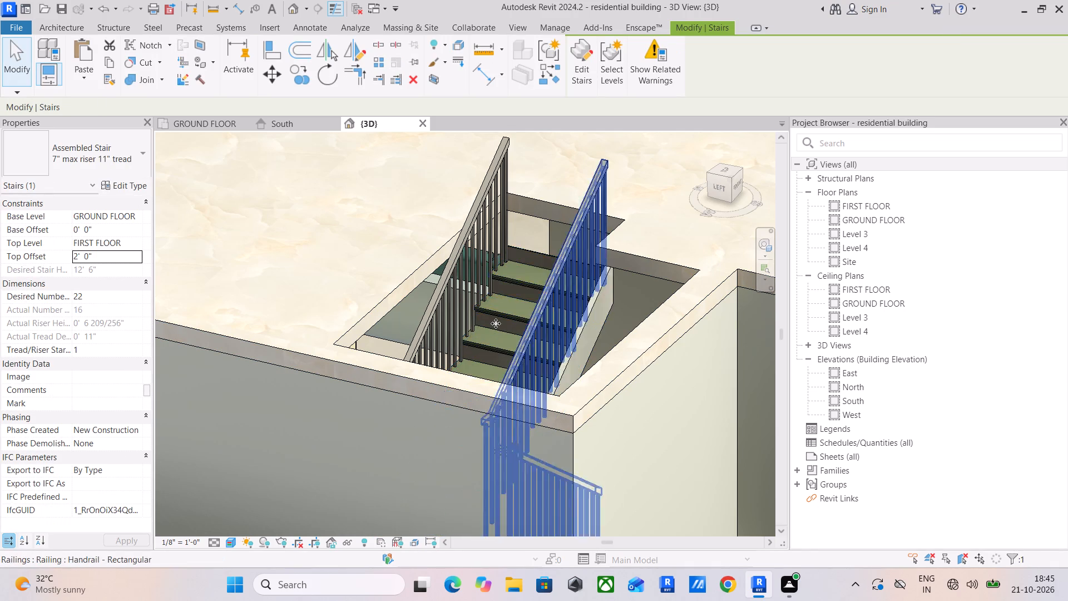
scroll(477, 322, "down", 4)
middle_click_drag(535, 348, 145, 435, "shift")
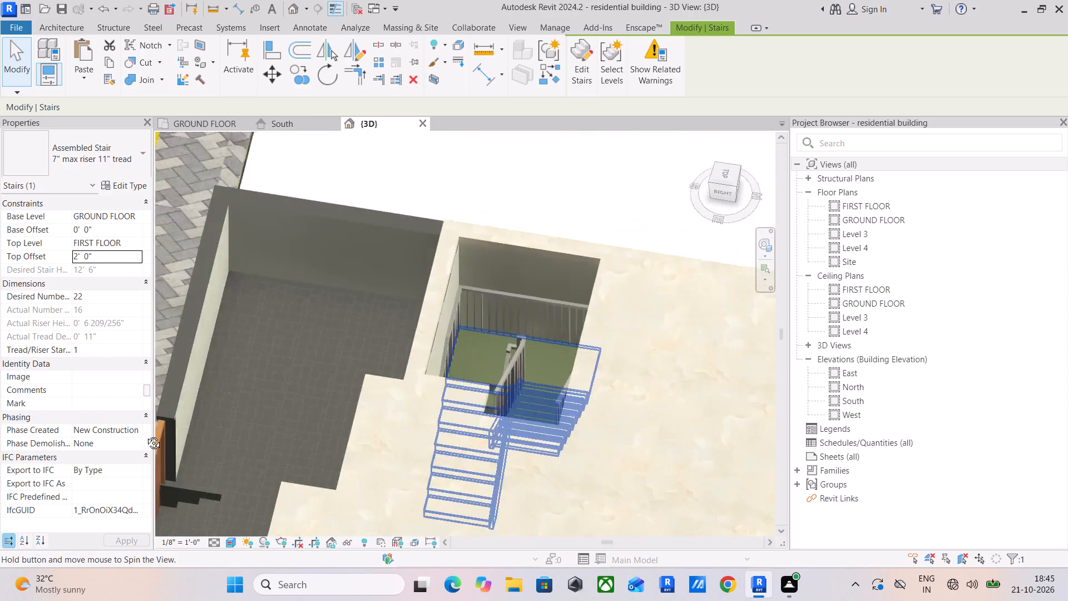
middle_click_drag(145, 435, 314, 367, "shift")
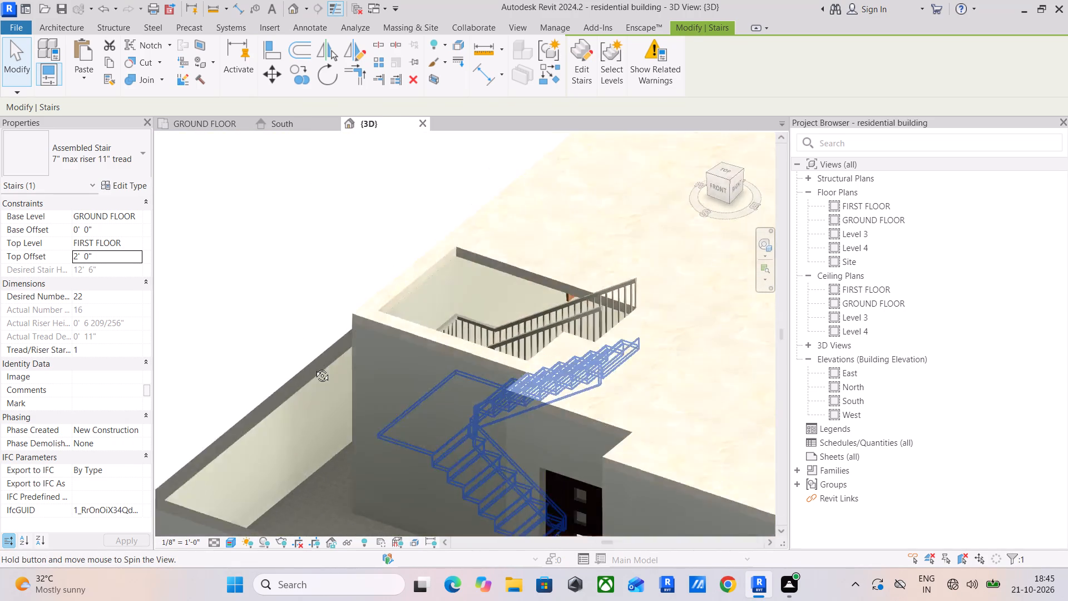
middle_click_drag(314, 367, 166, 331, "shift")
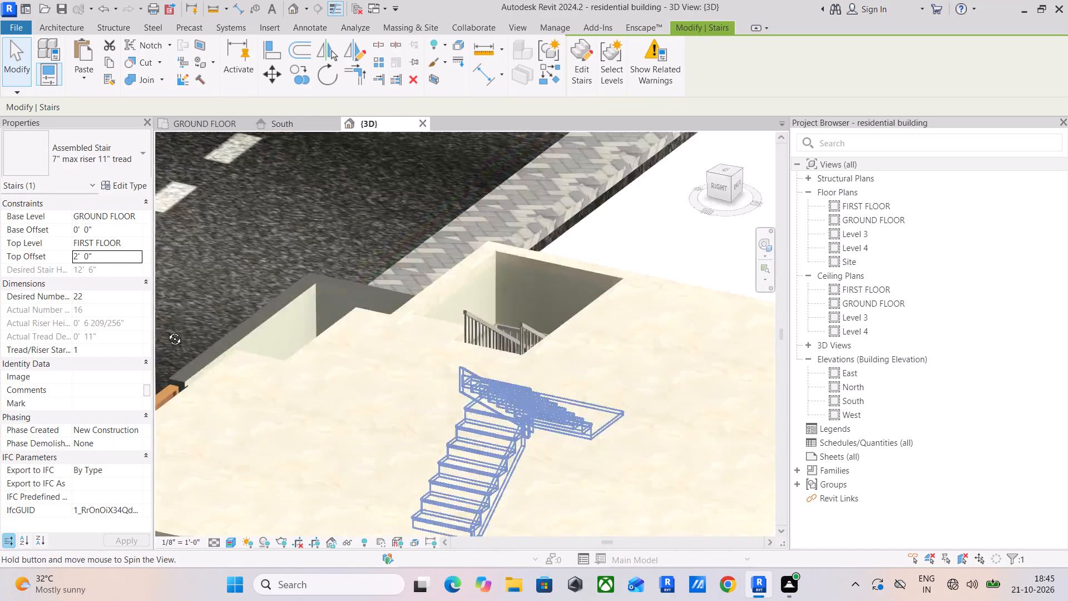
Set the U-shaped stair's top offset to 0' 0" in the ground floor plan.
middle_click_drag(166, 331, 359, 288, "shift")
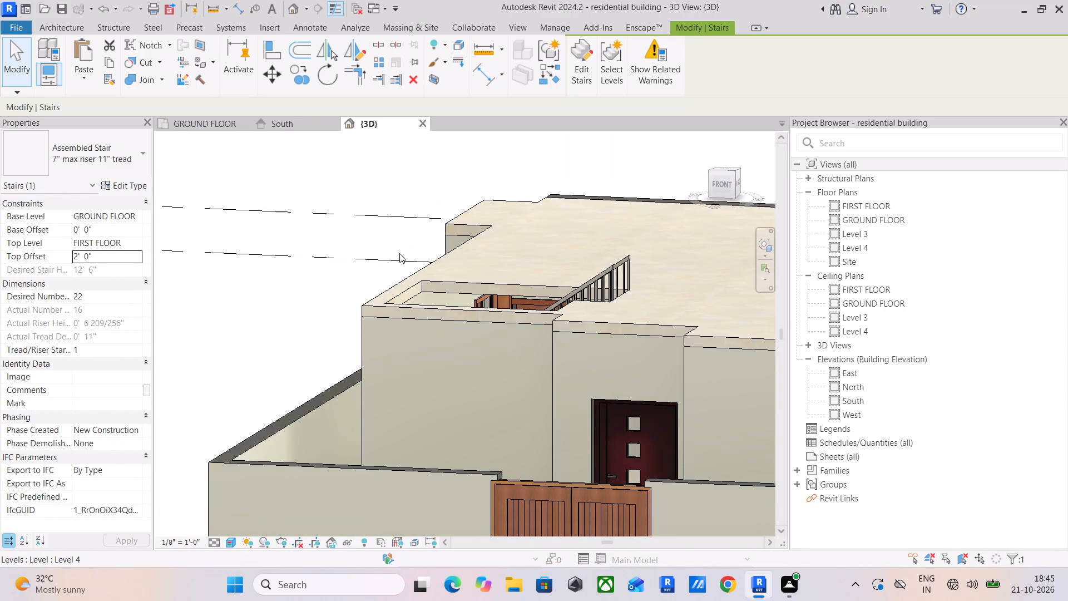
left_click(199, 124)
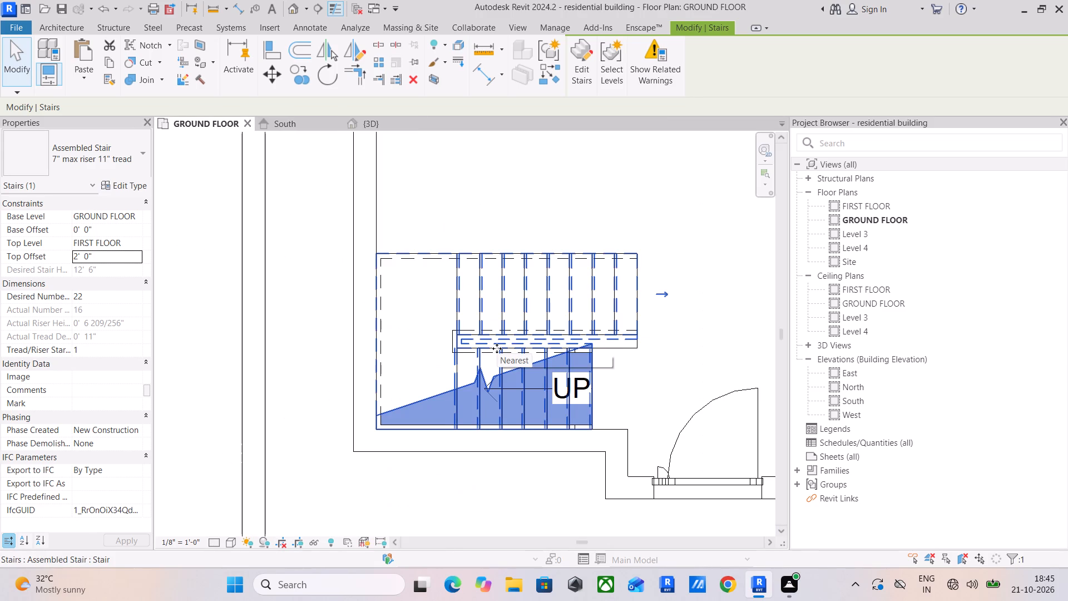
left_click(123, 256)
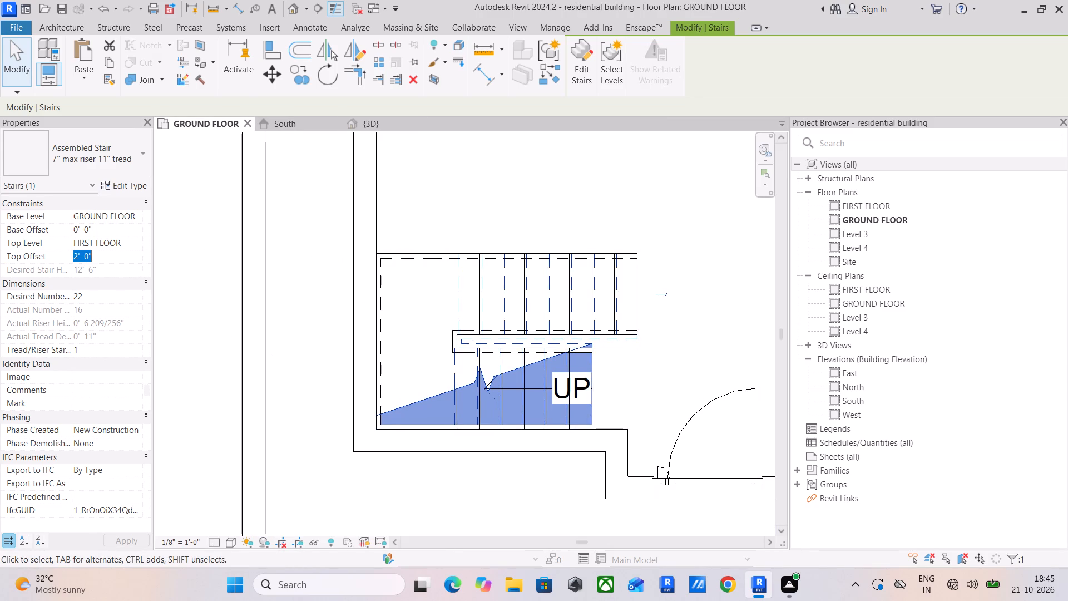
key("0")
key("Return")
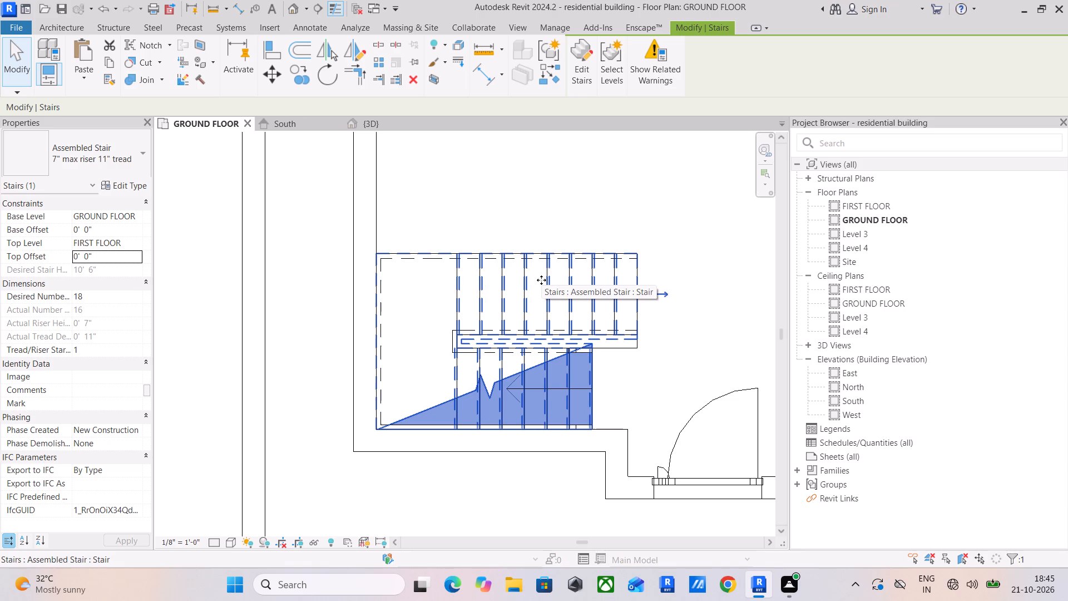
key("Escape")
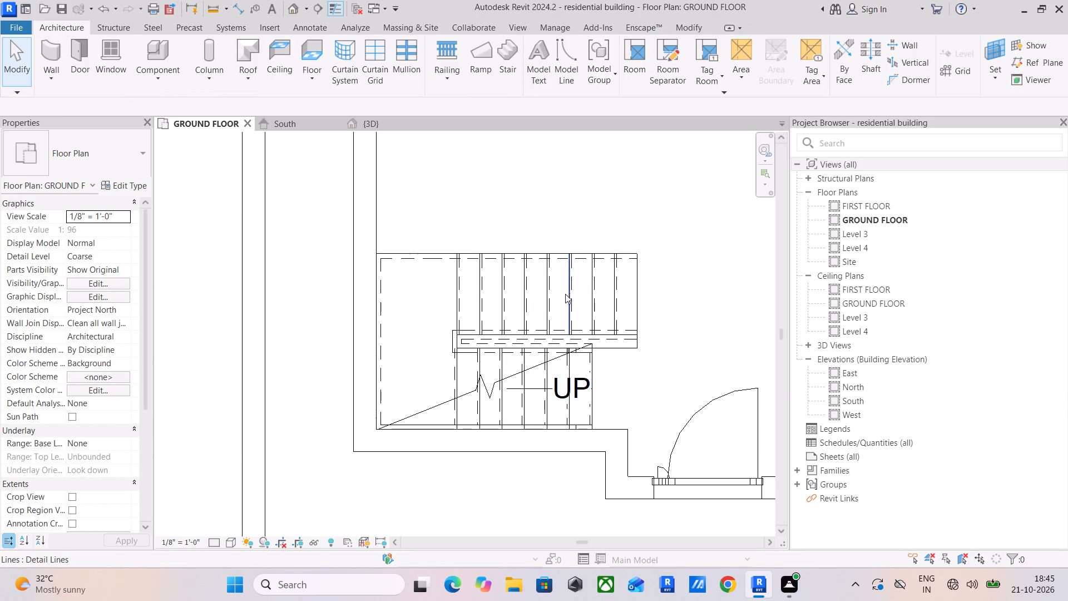
Open the stair's run sketch and copy the upper flight's last riser 0'-10" outward to add a riser.
left_click(562, 298)
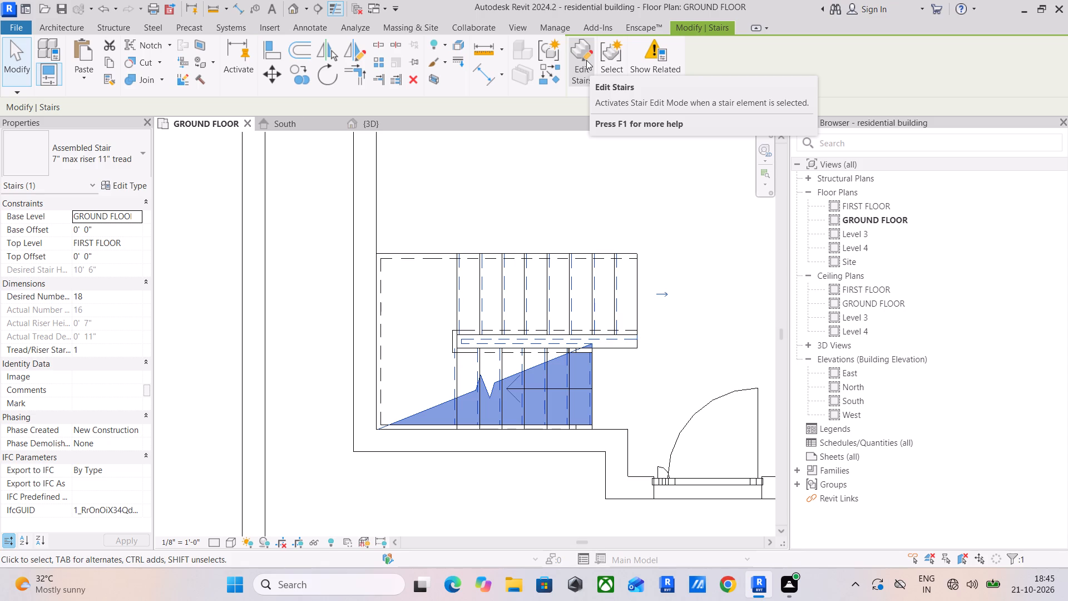
left_click(586, 60)
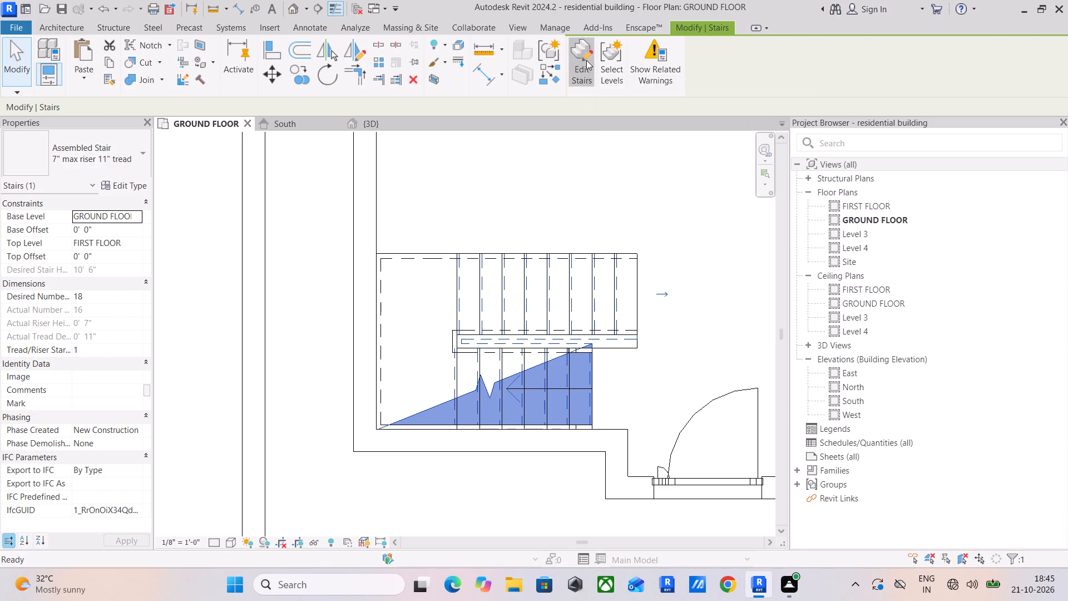
left_click(634, 314)
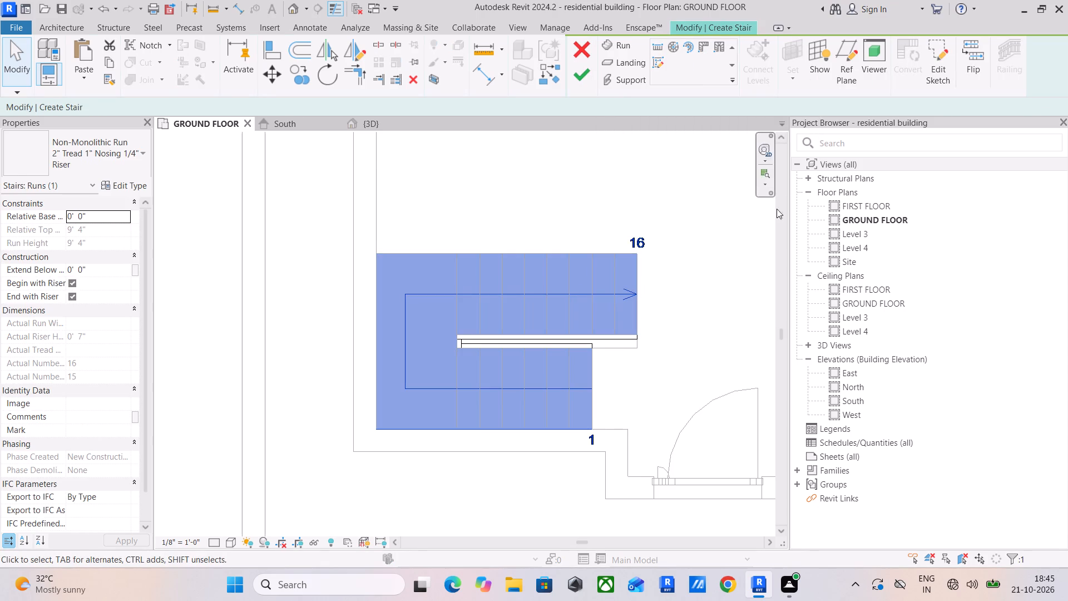
left_click(926, 77)
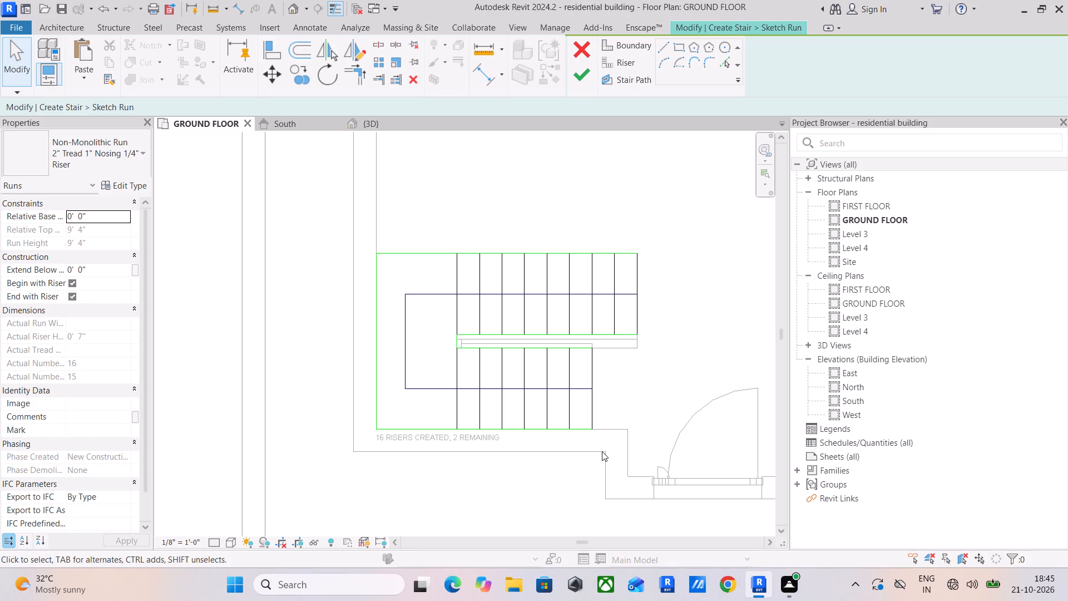
left_click(635, 319)
left_click(306, 75)
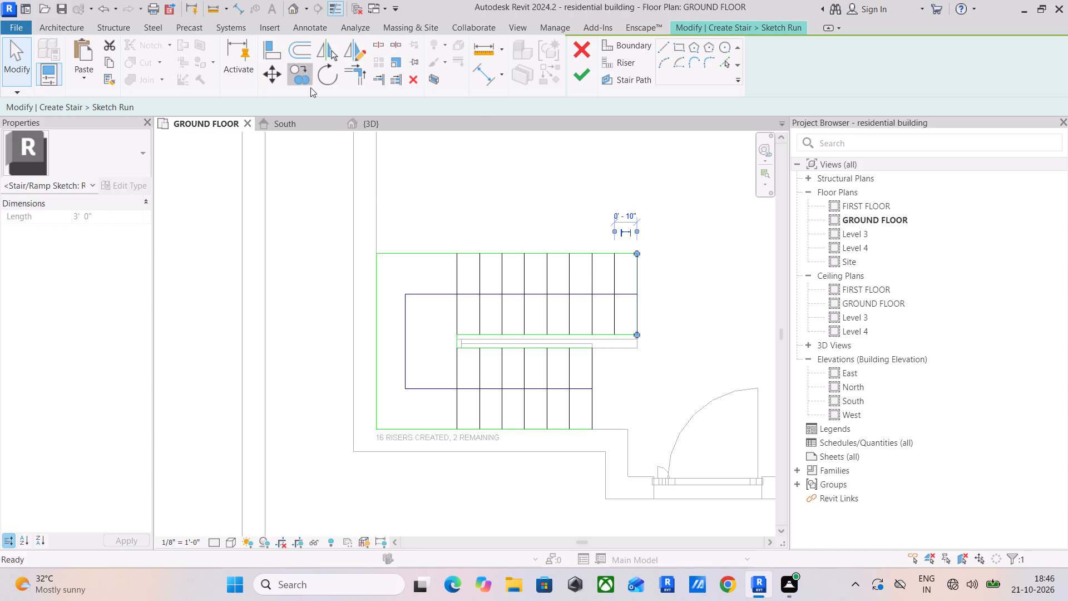
scroll(609, 353, "up", 4)
left_click(616, 315)
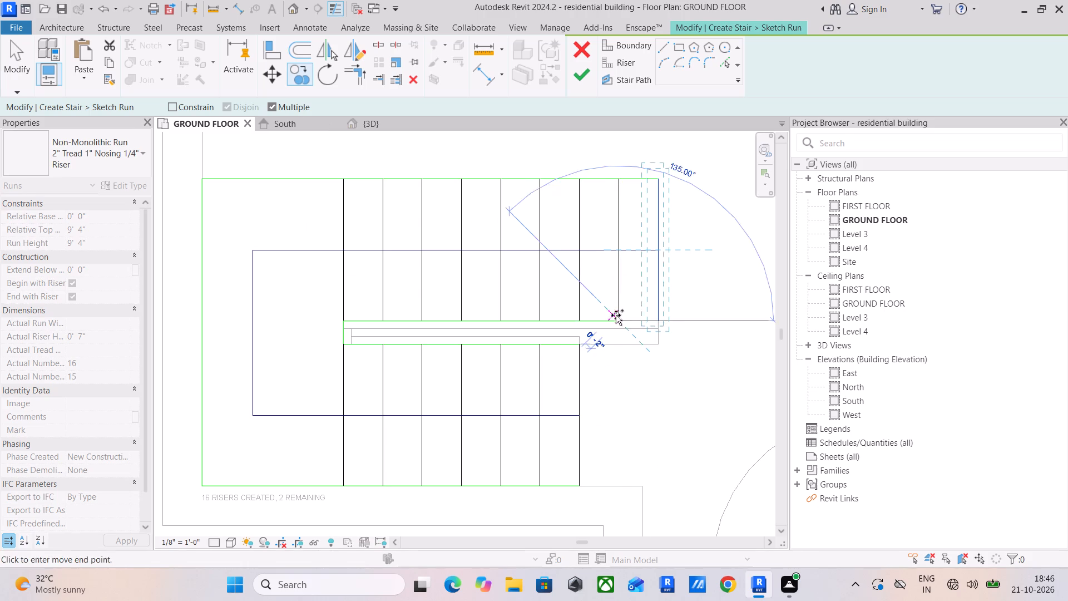
left_click(659, 314)
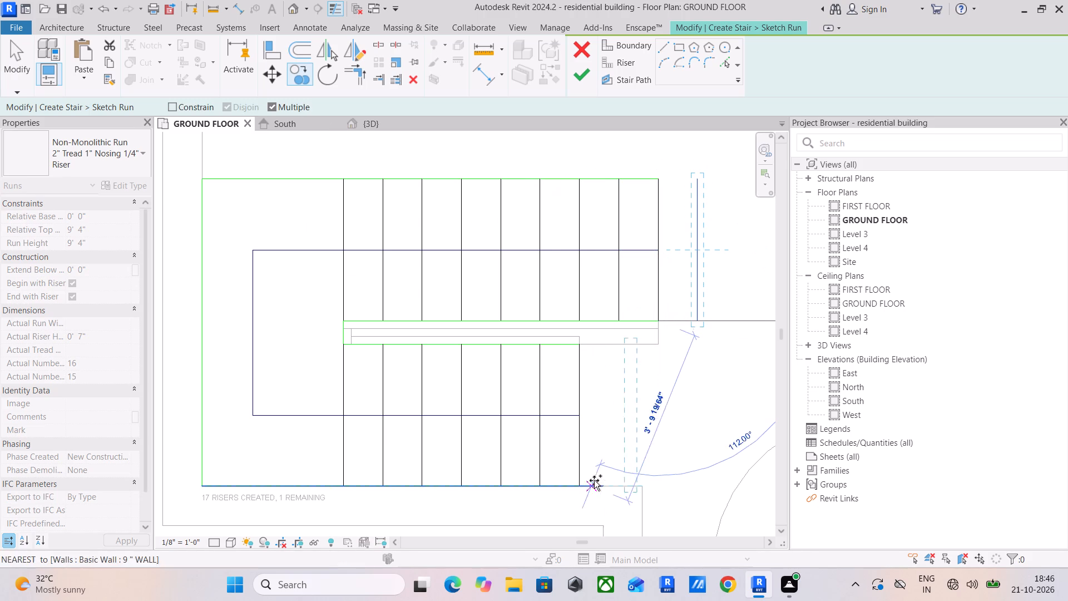
key("Escape")
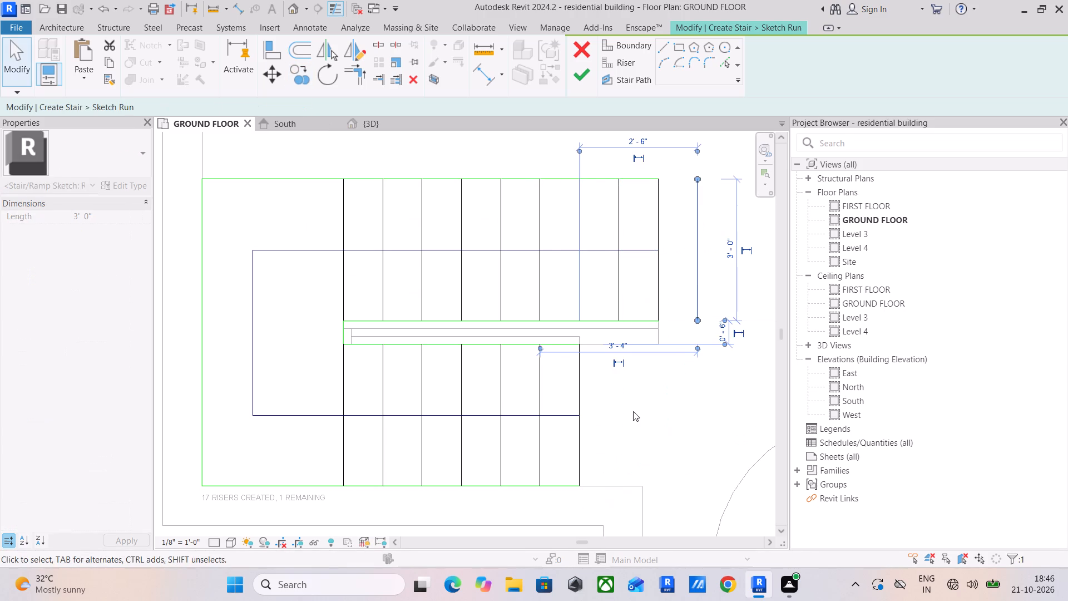
middle_click_drag(633, 409, 575, 434)
key("Escape")
Extend the upper flight's two boundary lines and its stair path to the added end riser, then finish the run sketch.
left_click(582, 344)
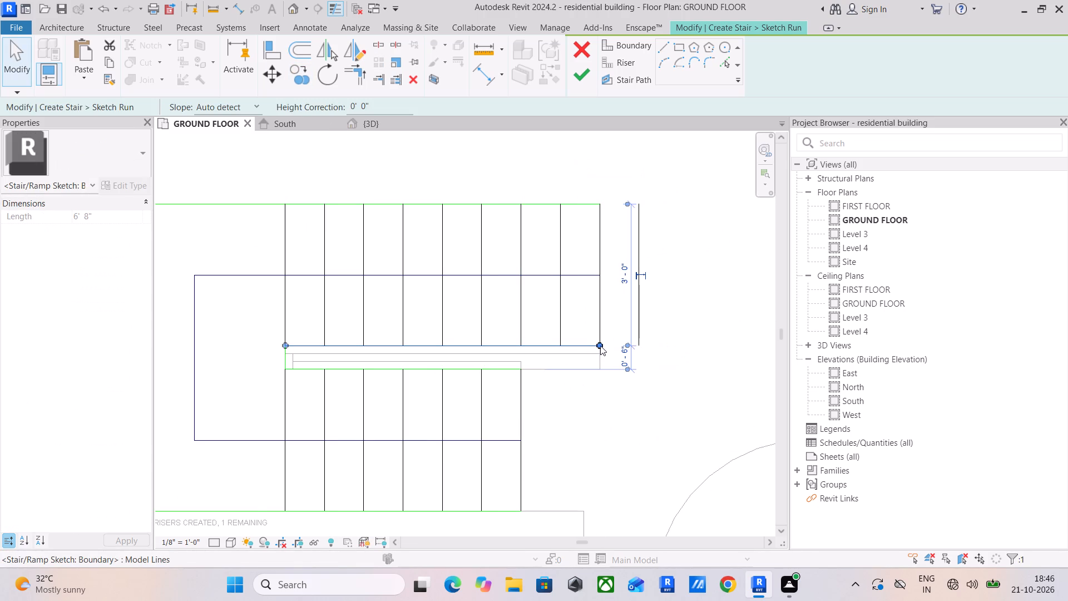
left_click_drag(600, 346, 637, 346)
key("Escape")
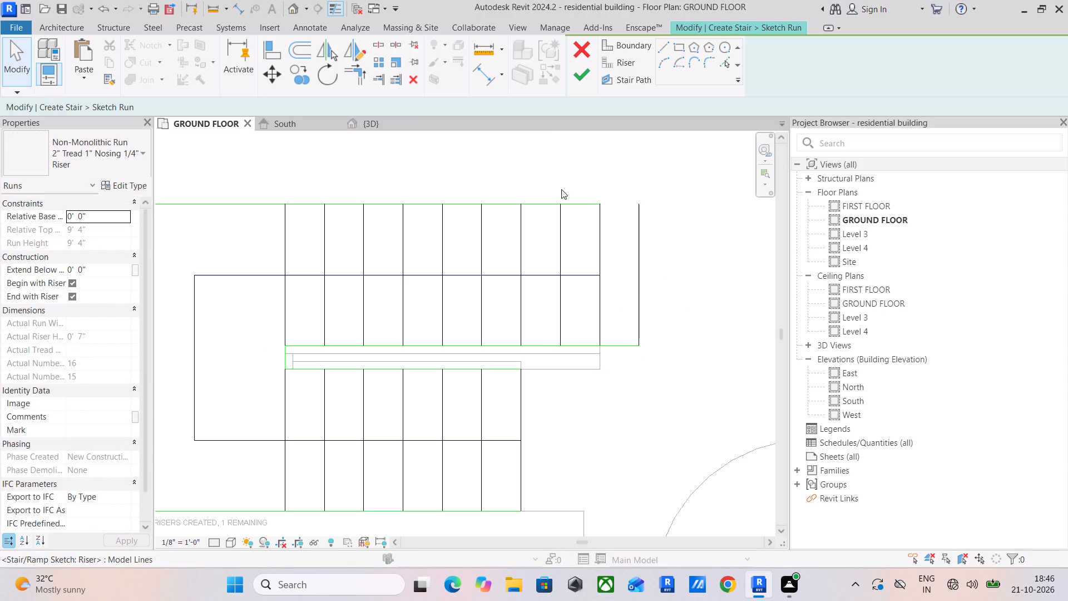
left_click(578, 201)
left_click_drag(600, 203, 635, 204)
key("Escape")
left_click(586, 272)
left_click_drag(600, 273, 635, 275)
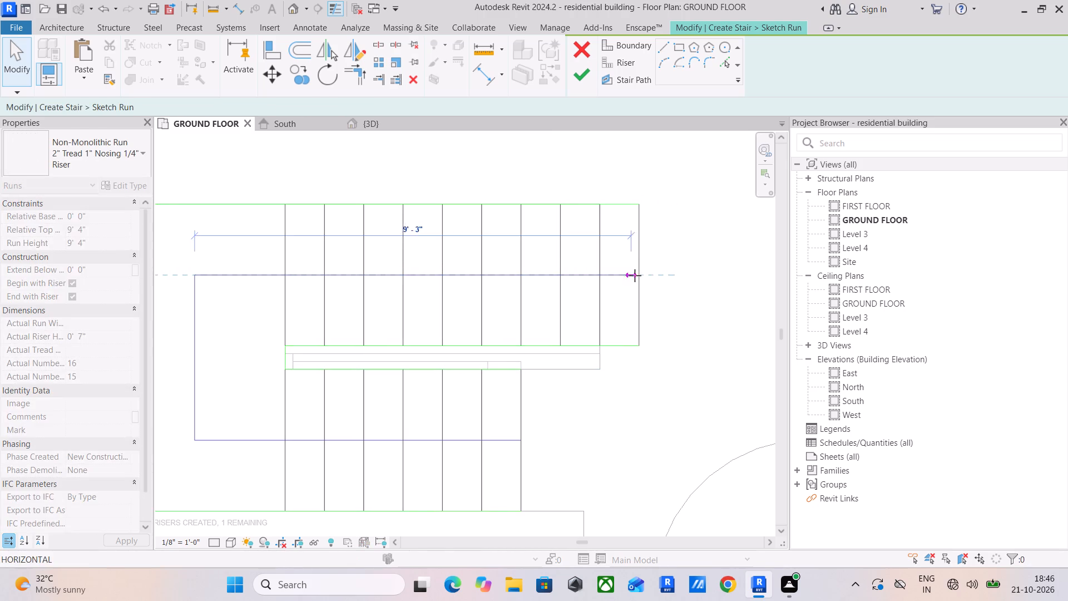
left_click_drag(635, 275, 640, 276)
key("Escape")
left_click(577, 77)
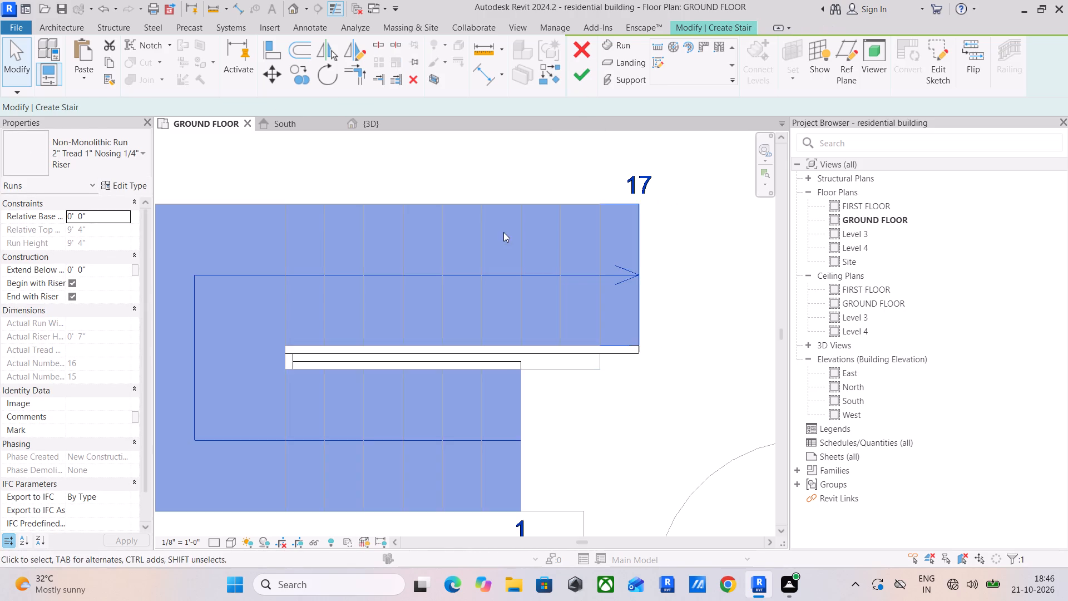
Inspect the upper flight's end against the slab opening in the 3D view from several angles.
left_click(373, 128)
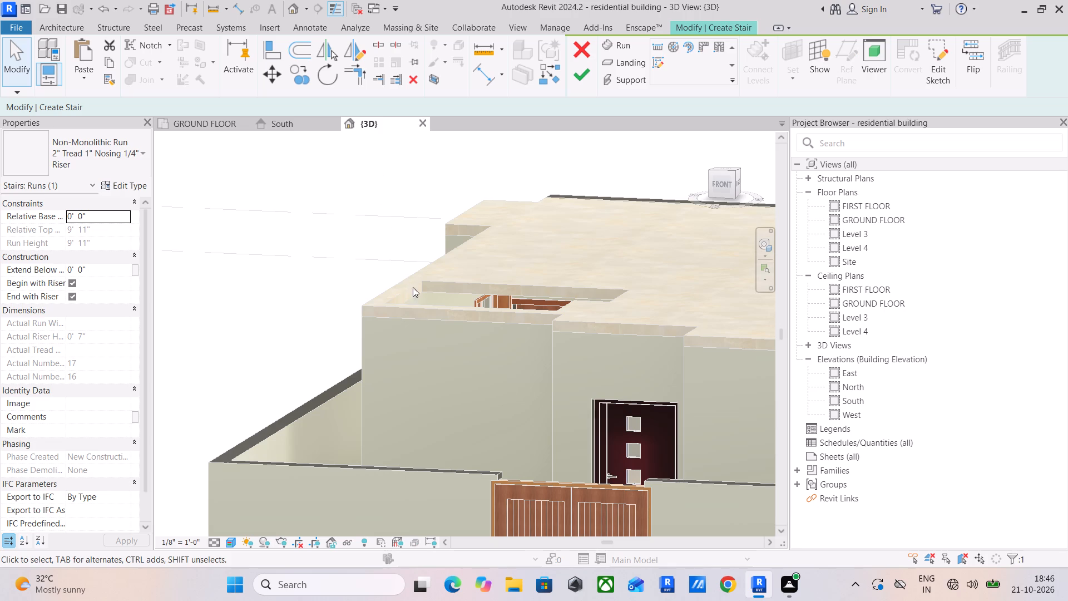
middle_click_drag(429, 332, 493, 406, "shift")
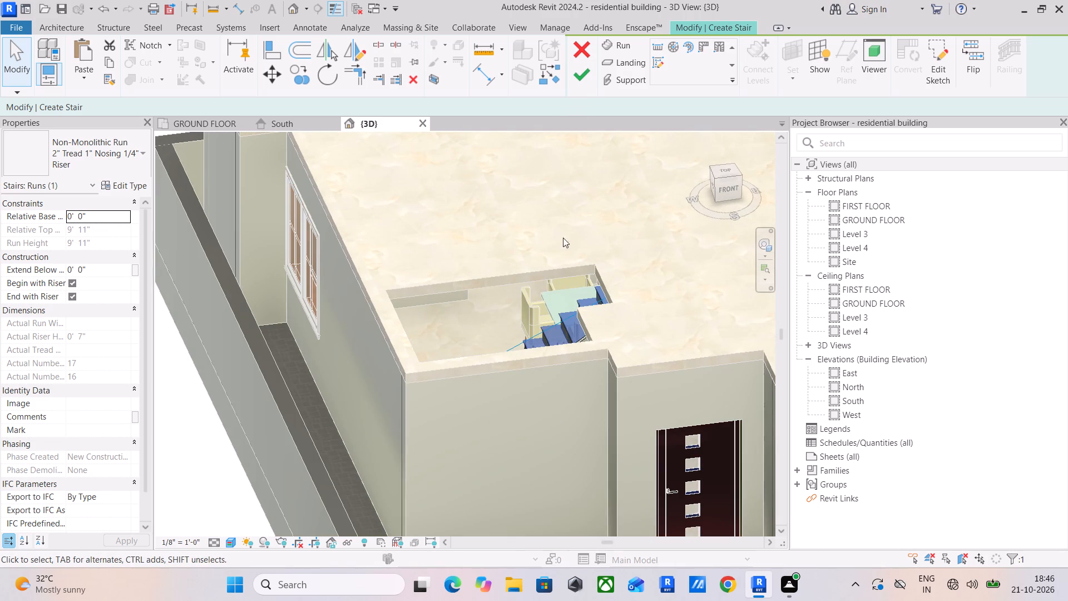
middle_click_drag(543, 289, 675, 247, "shift")
middle_click_drag(523, 315, 521, 351, "shift")
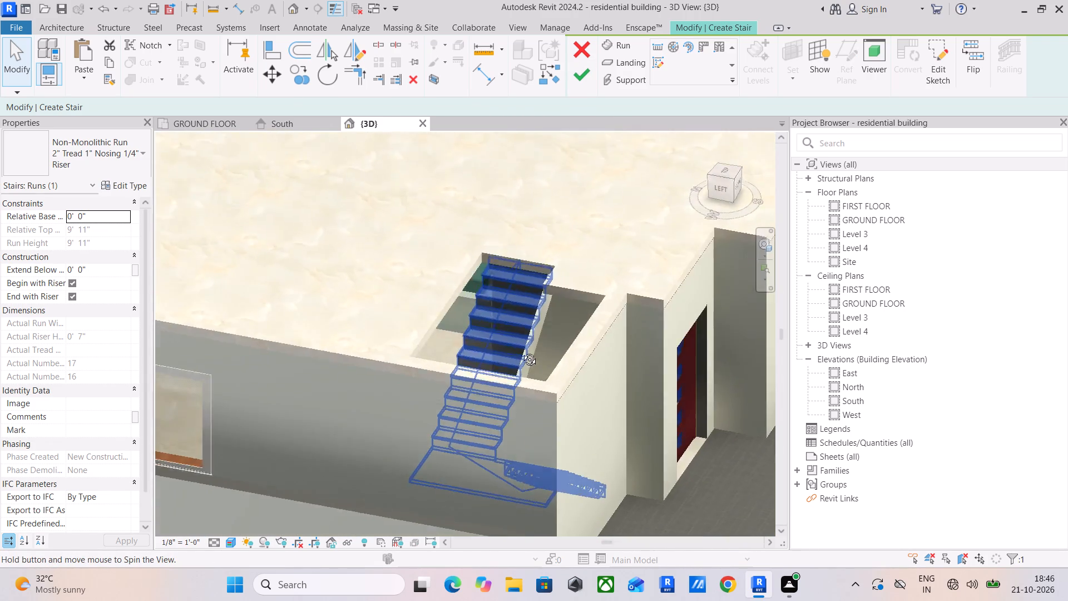
middle_click_drag(521, 351, 397, 297, "shift")
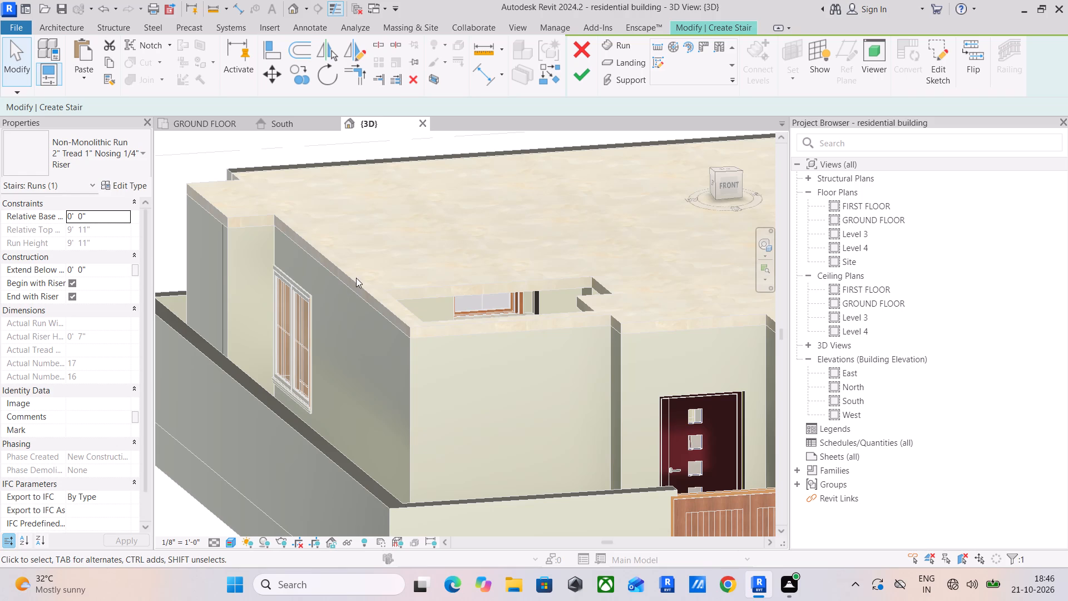
Reopen the run sketch in the ground floor plan and copy the lower flight's first riser 0'-10" outward toward the entrance.
left_click(184, 122)
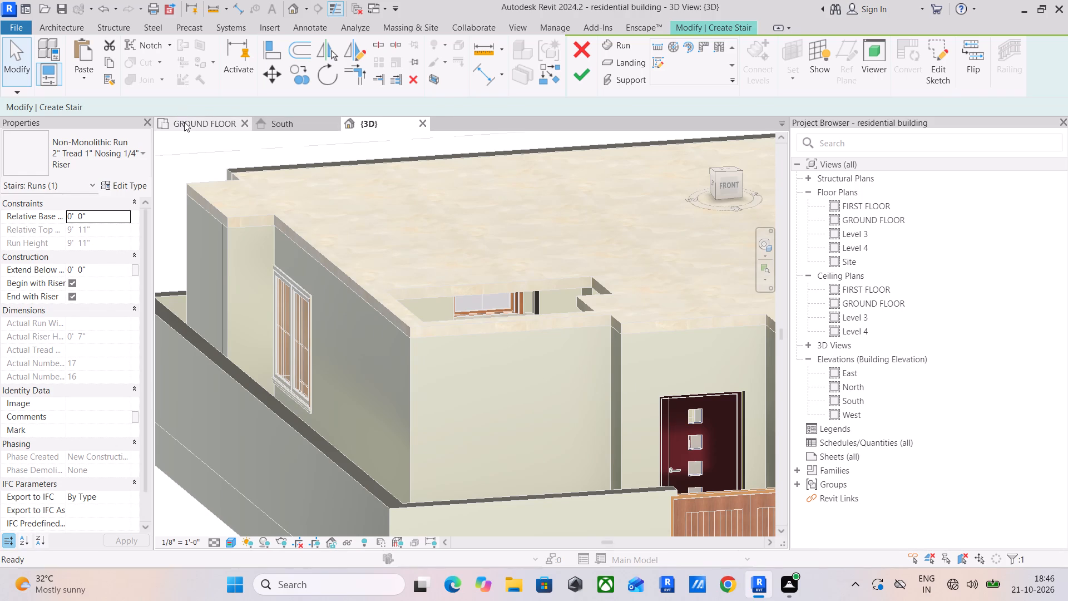
middle_click_drag(523, 390, 487, 286)
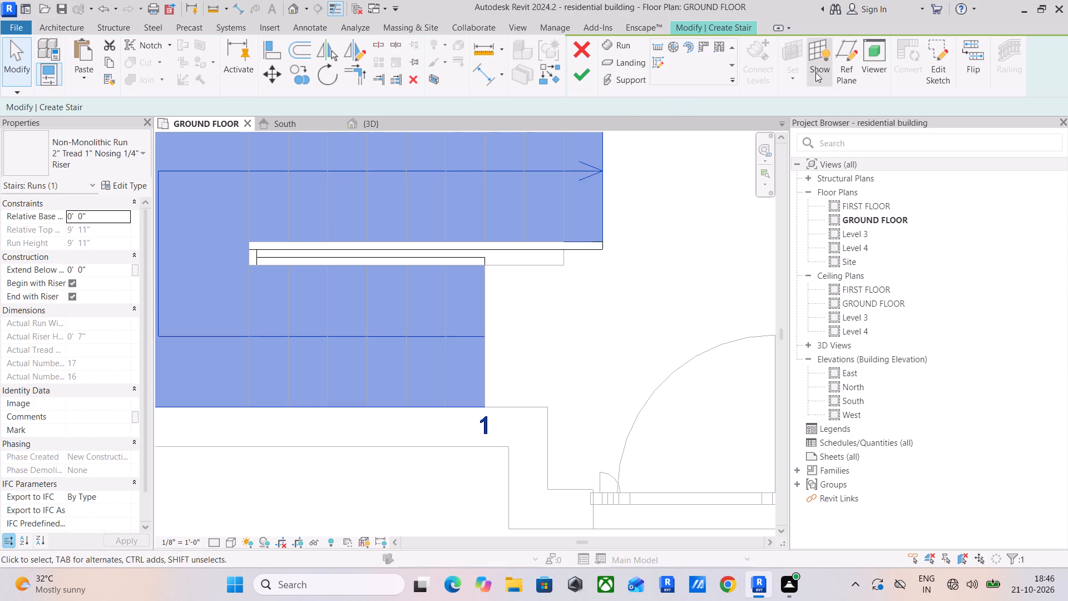
left_click_drag(951, 60, 934, 73)
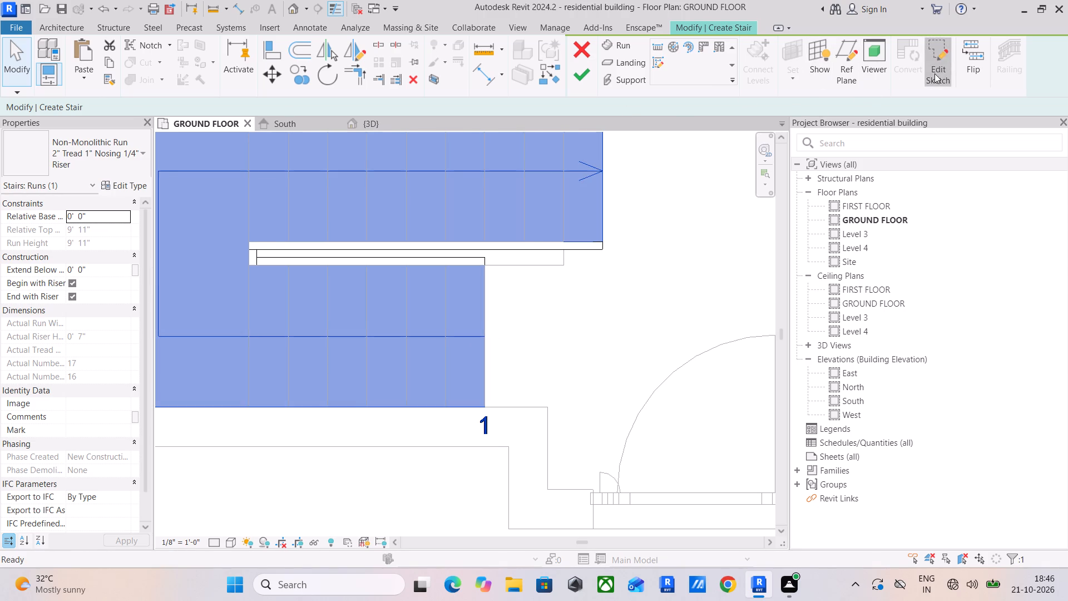
left_click_drag(934, 73, 943, 64)
left_click(486, 364)
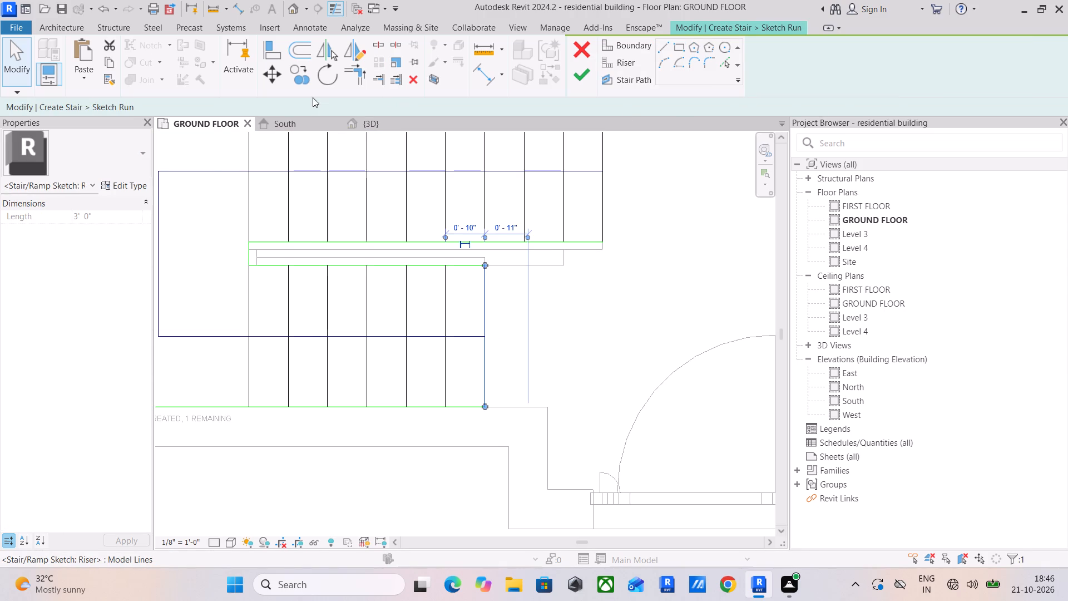
left_click(306, 77)
left_click(447, 407)
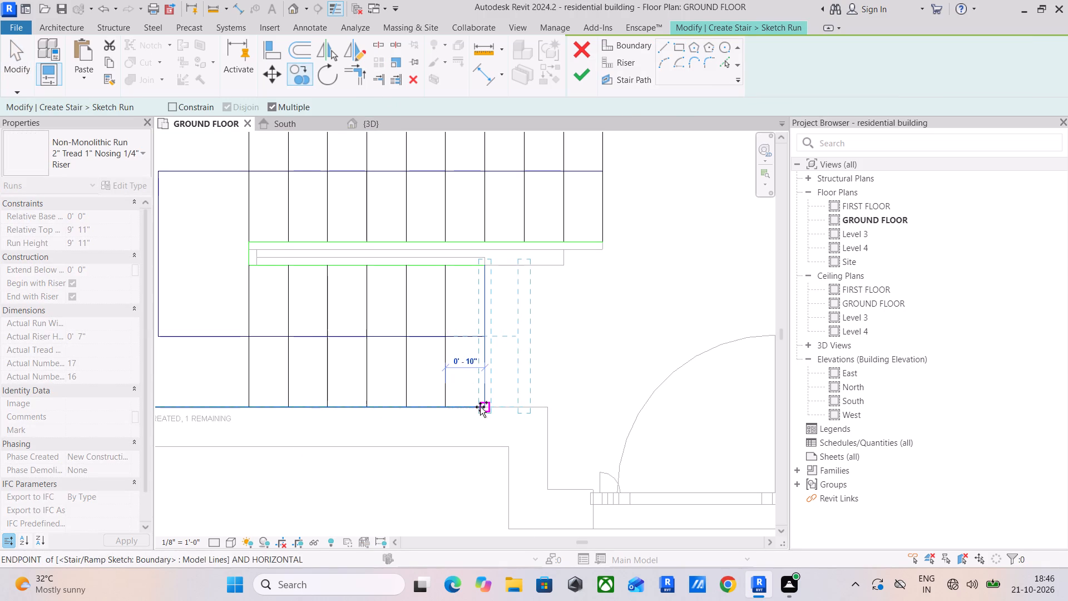
left_click(480, 406)
key("Escape")
key("Escape")
key("Escape")
Extend the lower flight's two boundary lines and its stair path to the added first riser, then finish the run sketch.
left_click(463, 268)
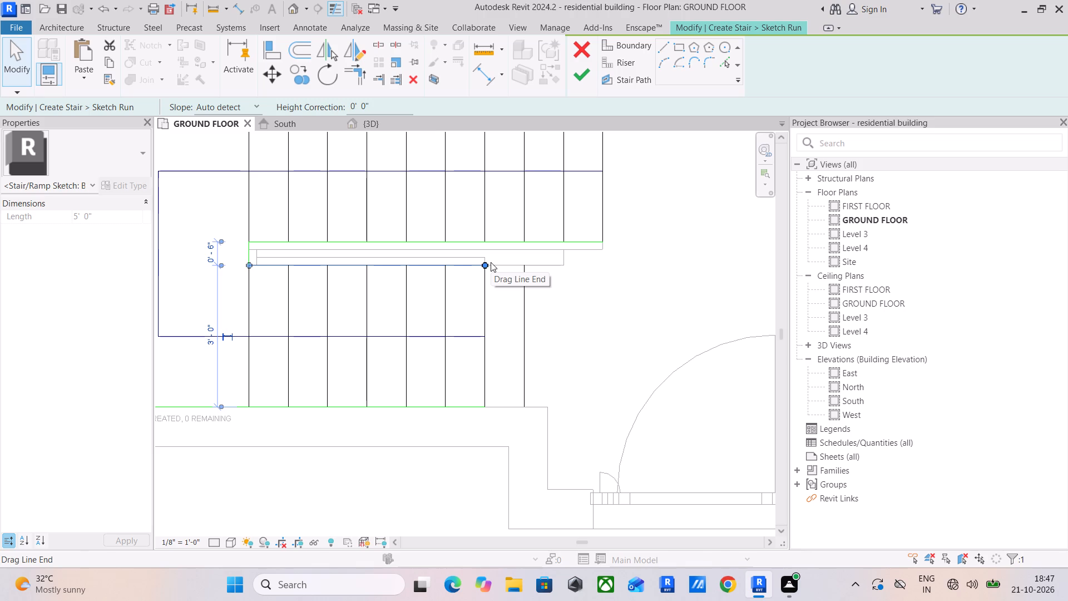
left_click_drag(486, 264, 496, 263)
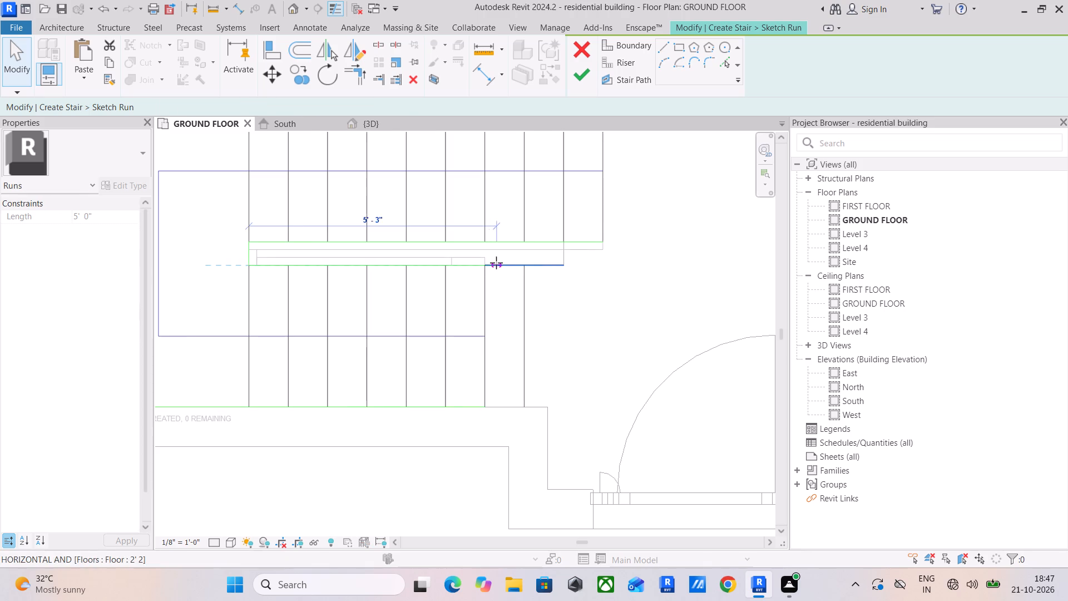
left_click_drag(496, 263, 525, 263)
left_click(478, 403)
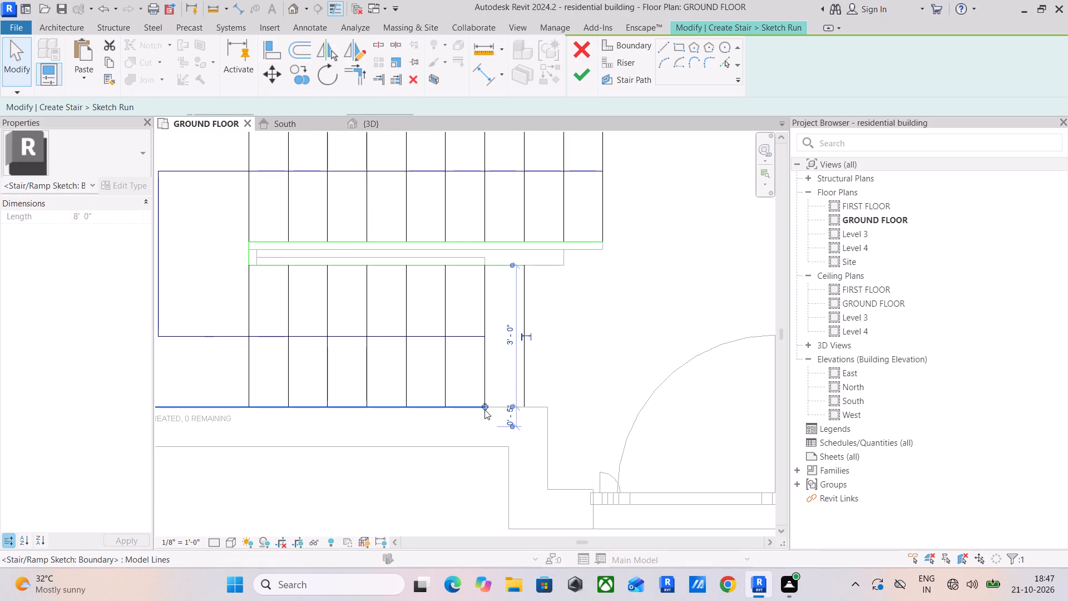
left_click_drag(485, 403, 541, 407)
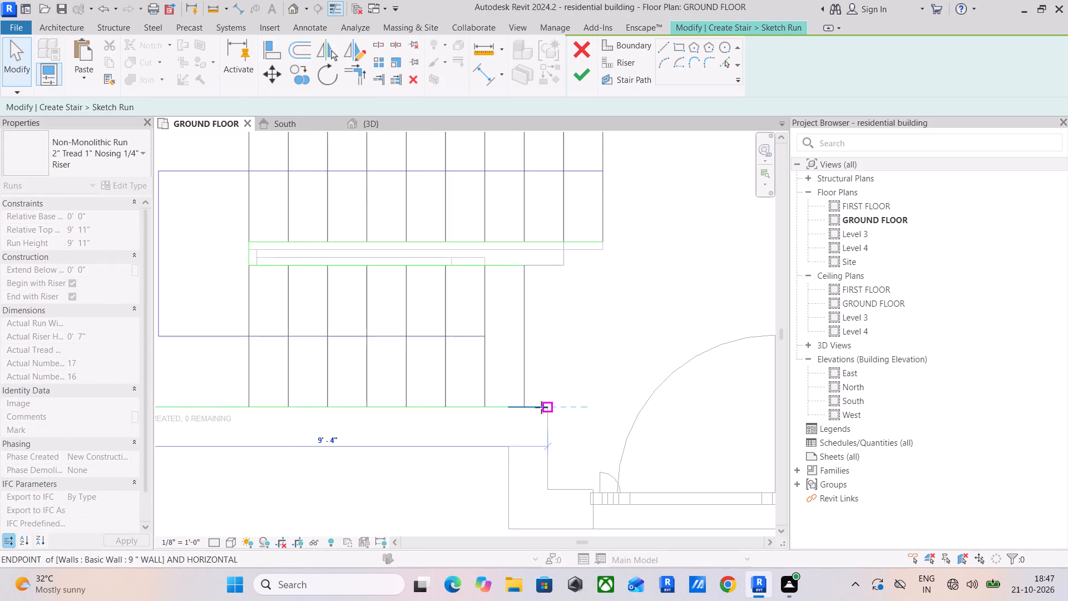
left_click_drag(541, 407, 528, 407)
left_click(449, 339)
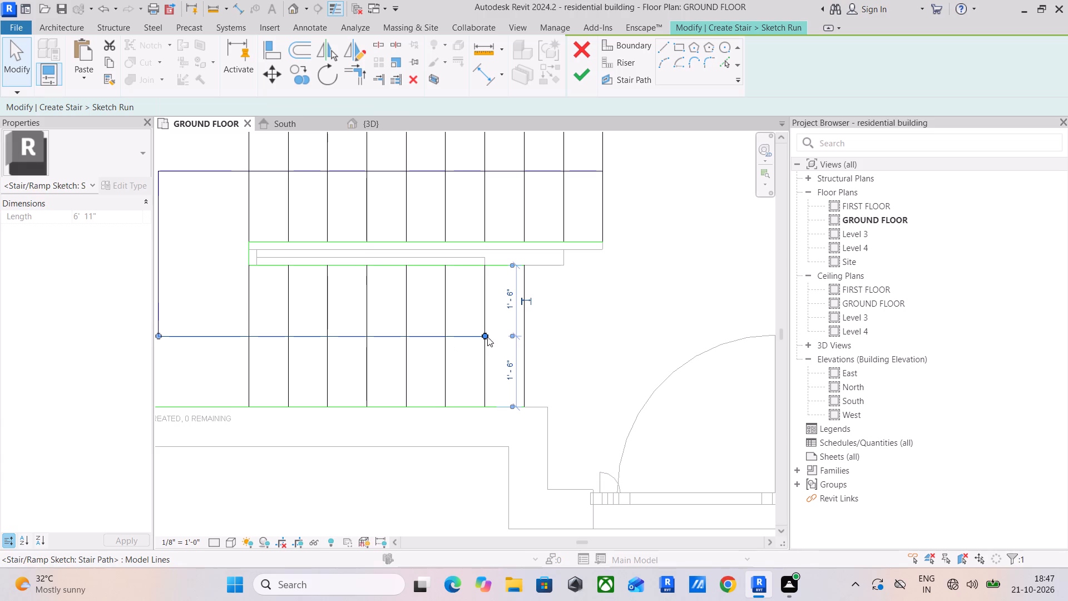
left_click_drag(484, 333, 523, 334)
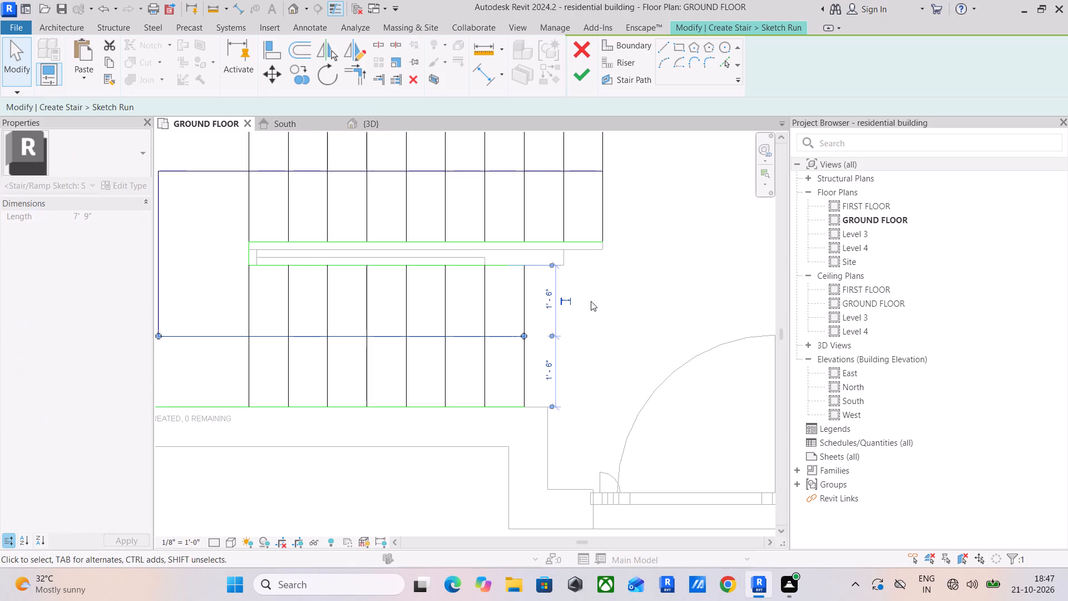
left_click(591, 301)
left_click(591, 77)
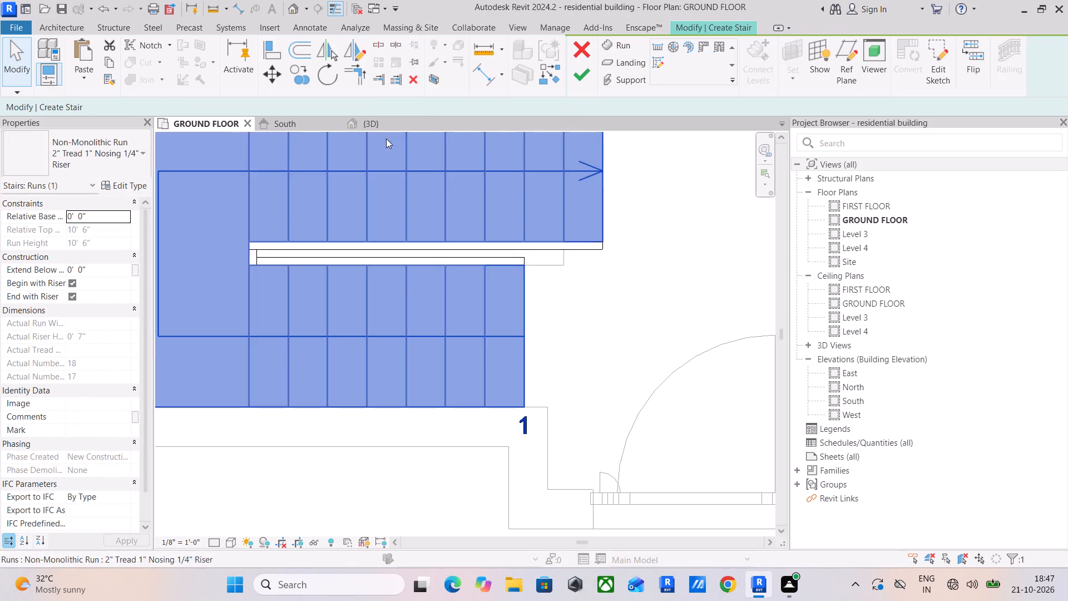
Inspect both extended flights and the slab opening in the 3D view and the ground floor plan.
left_click(374, 122)
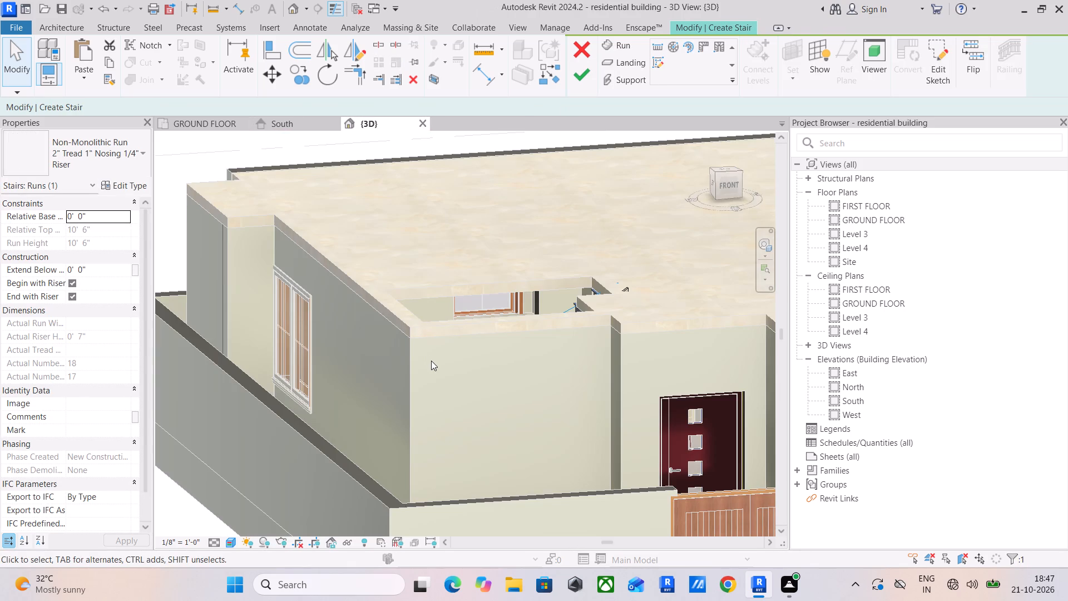
middle_click_drag(438, 362, 580, 352, "shift")
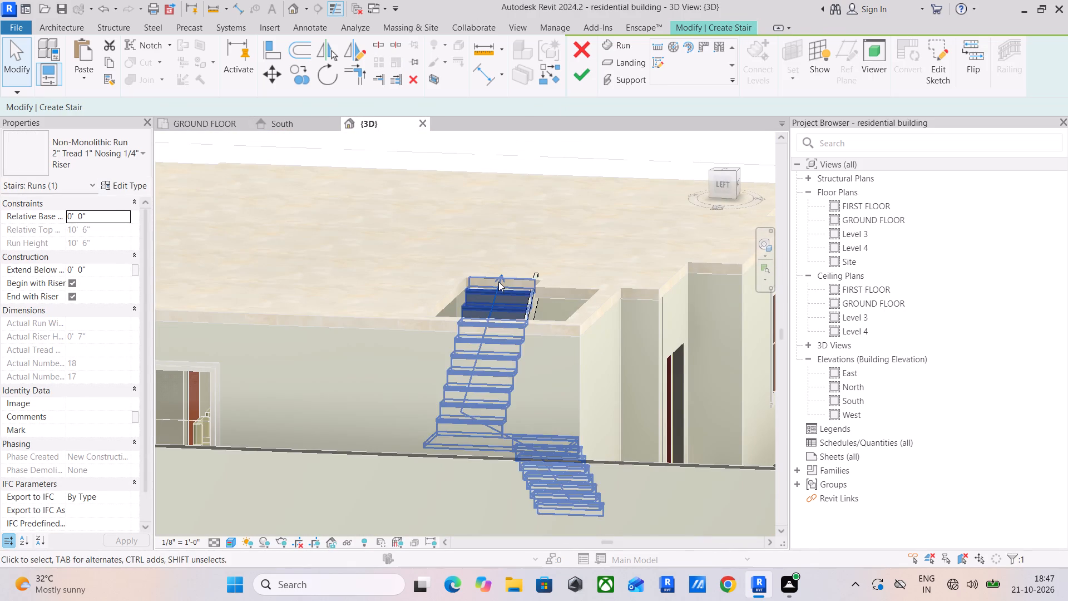
left_click(498, 282)
left_click_drag(190, 122, 197, 126)
scroll(571, 321, "down", 3)
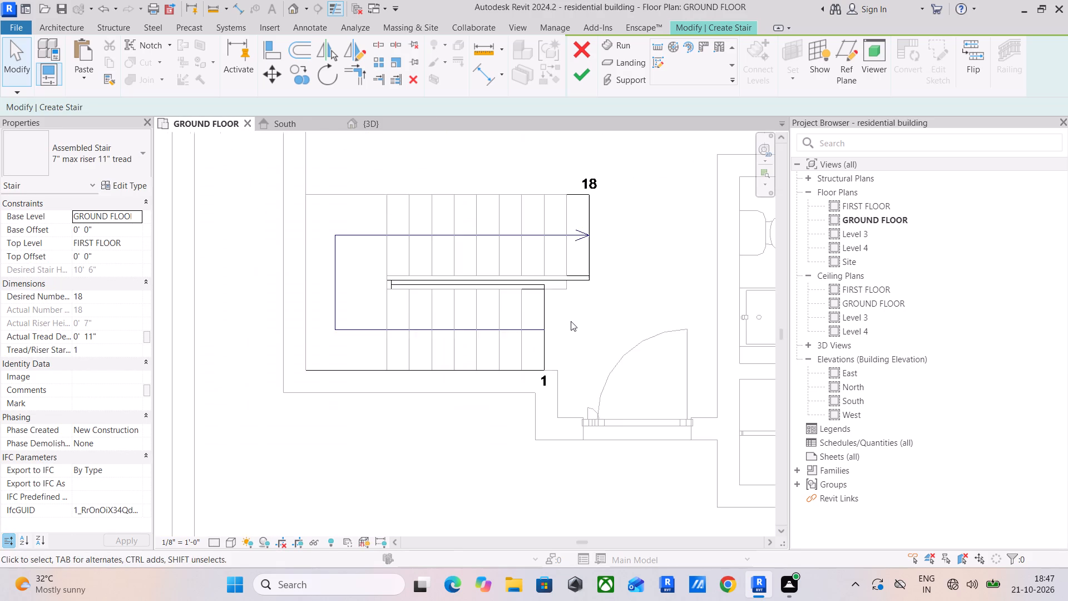
scroll(571, 321, "down", 1)
middle_click_drag(571, 321, 517, 382)
left_click(378, 127)
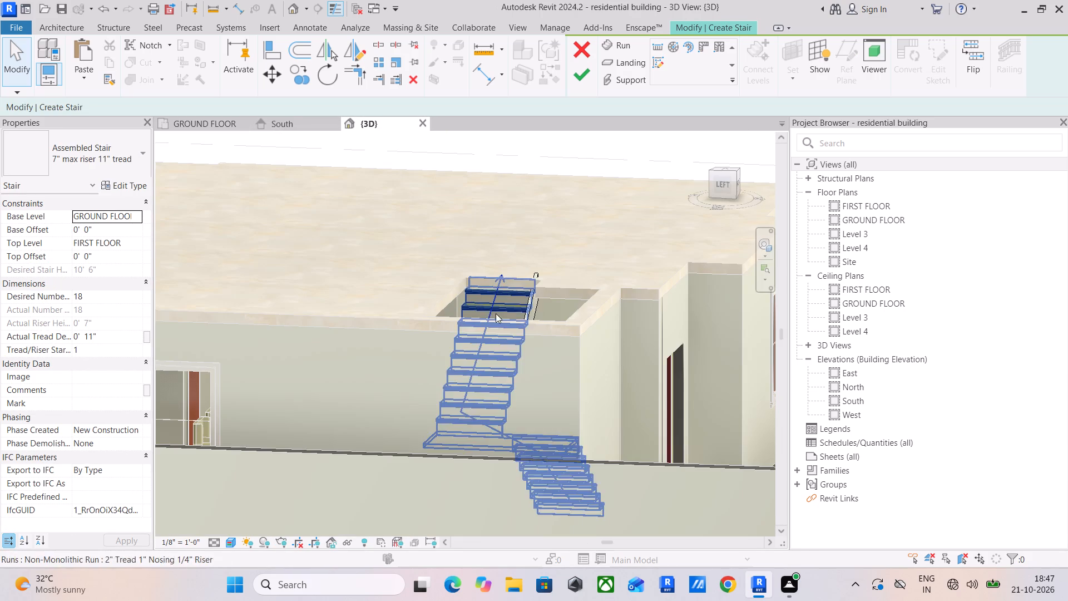
scroll(433, 344, "down", 2)
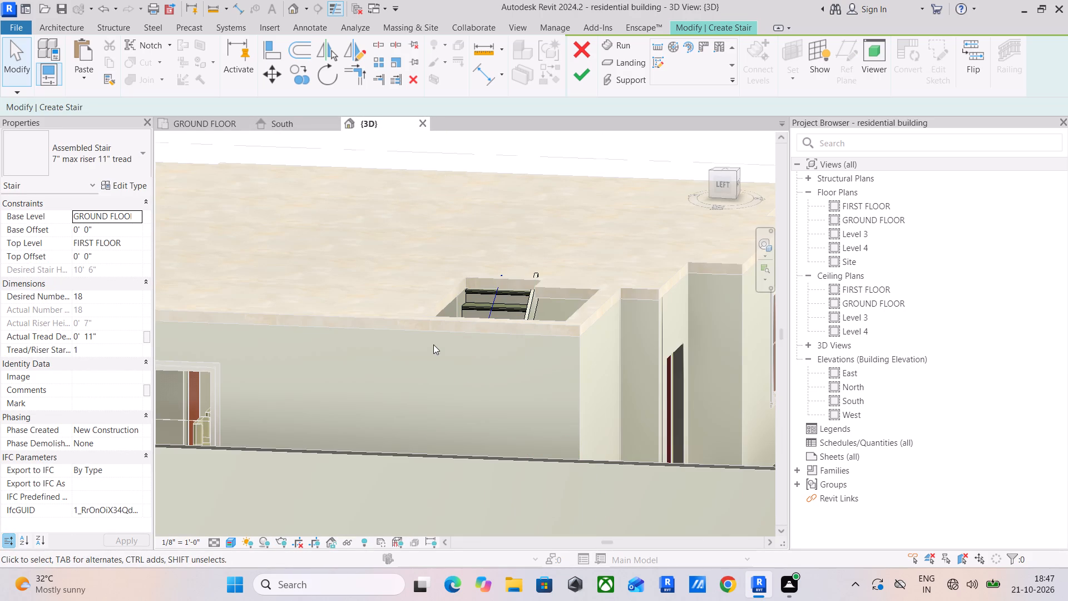
scroll(433, 344, "down", 2)
middle_click_drag(434, 345, 482, 433)
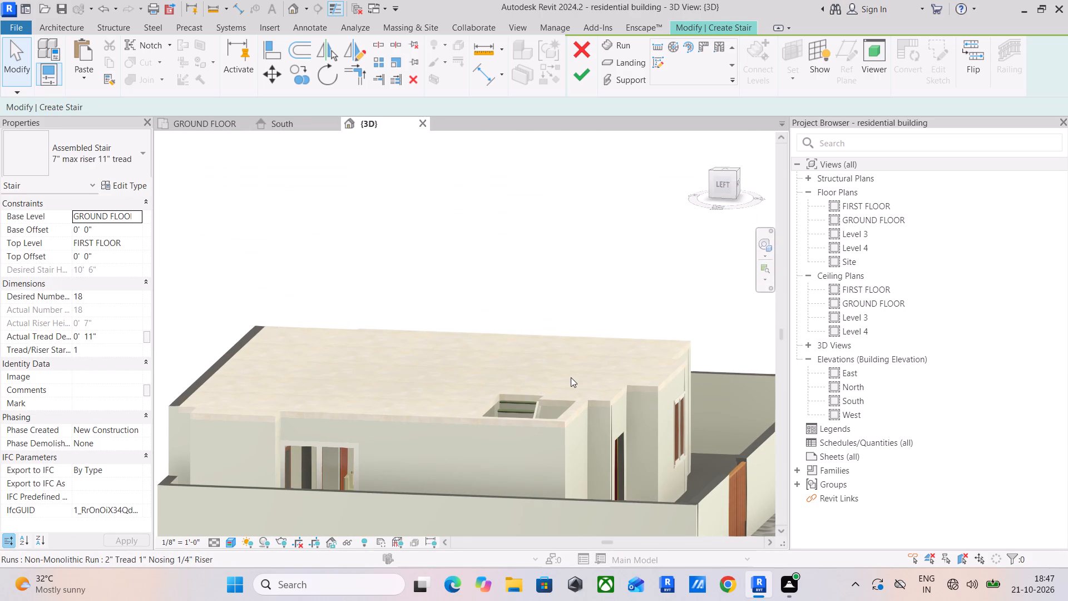
Finish editing the stair.
left_click(580, 77)
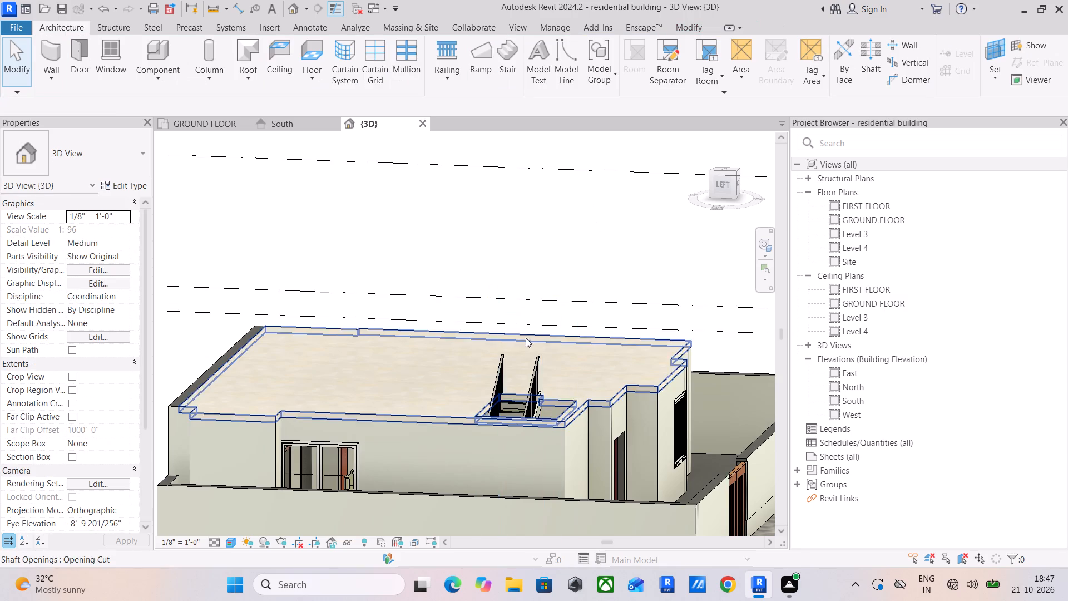
Edit the shaft opening's sketch in the ground floor plan and move the upper flight's end line 0'-10" outward to the last riser.
left_click(544, 309)
left_click(210, 122)
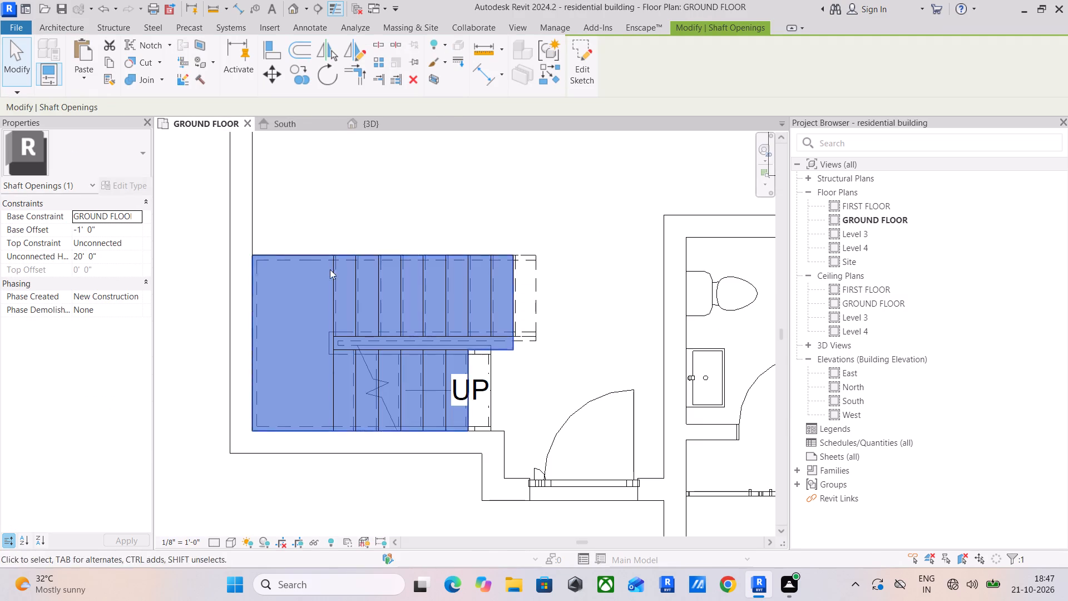
left_click(581, 71)
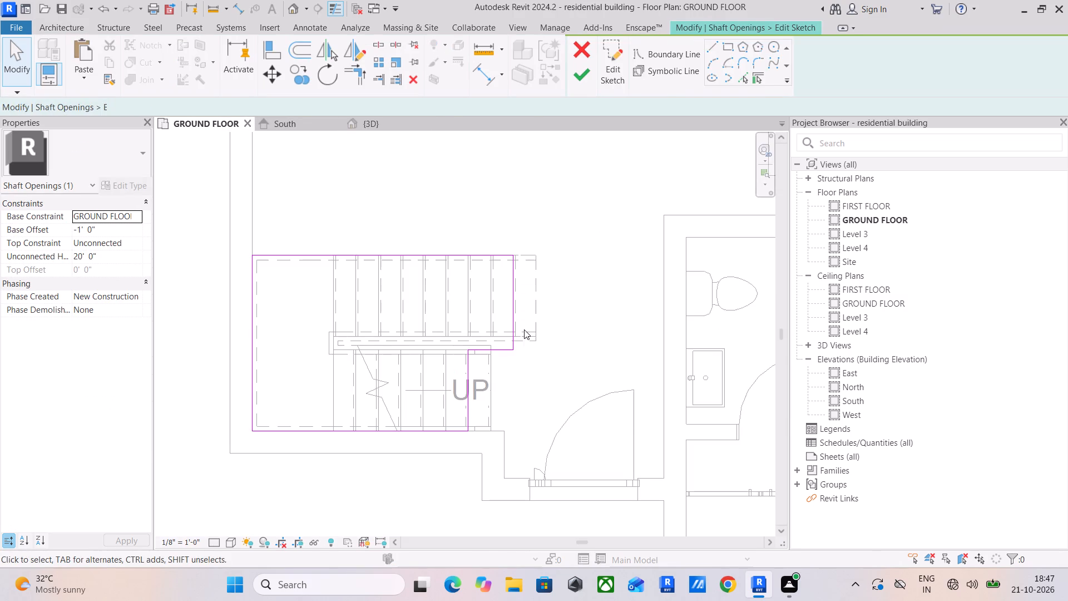
scroll(521, 300, "up", 2)
left_click(507, 317)
left_click_drag(510, 313, 532, 312)
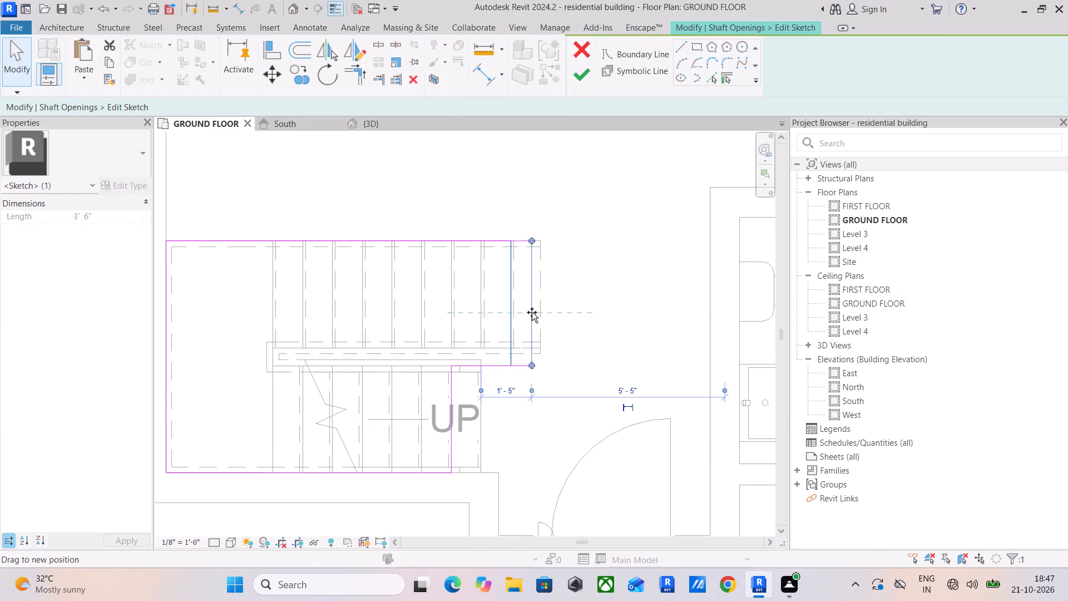
left_click_drag(532, 312, 538, 312)
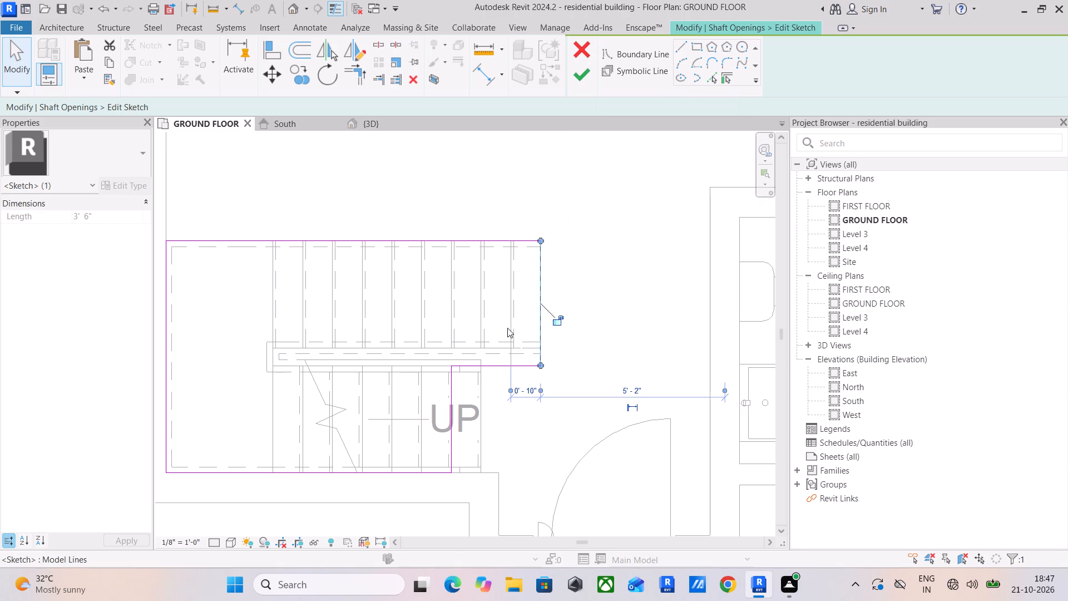
Align the opening's lower-flight end line with the upper one, delete the too-short connecting line, and finish the shaft sketch.
scroll(484, 381, "up", 5)
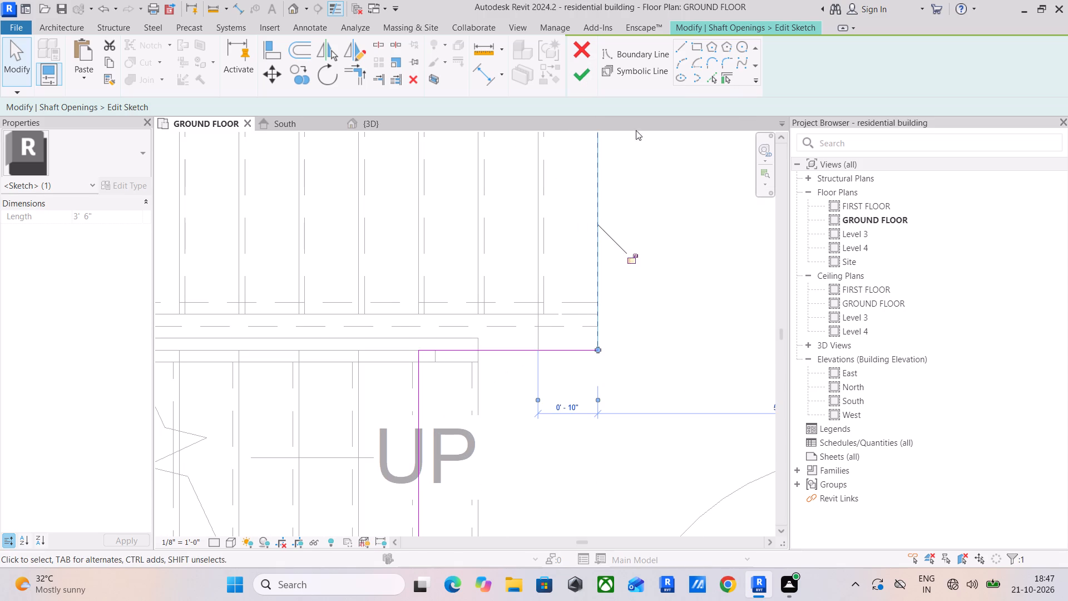
left_click(421, 403)
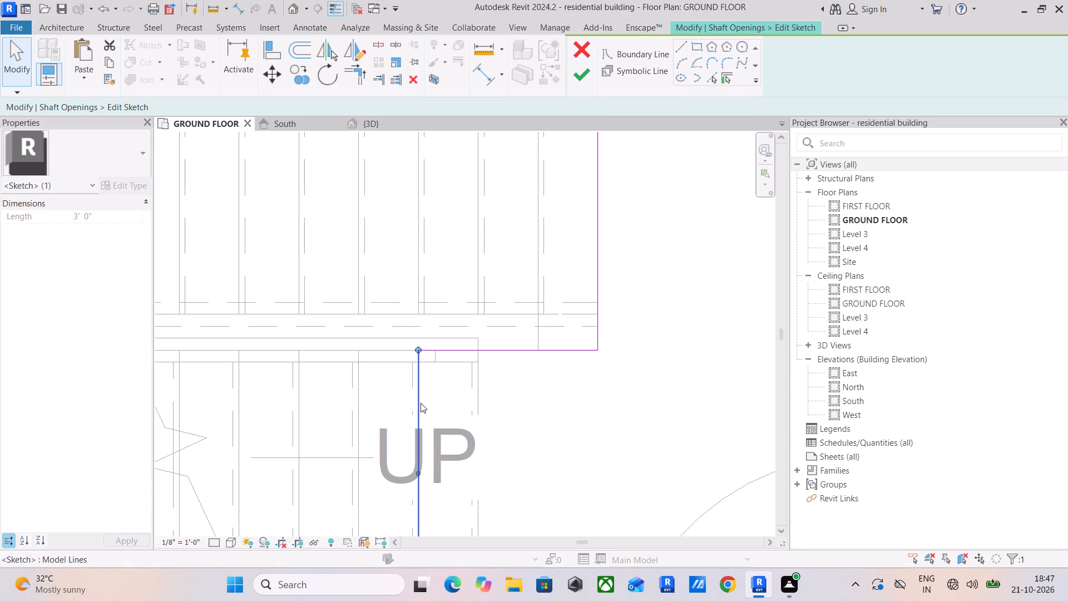
middle_click_drag(423, 408, 525, 326)
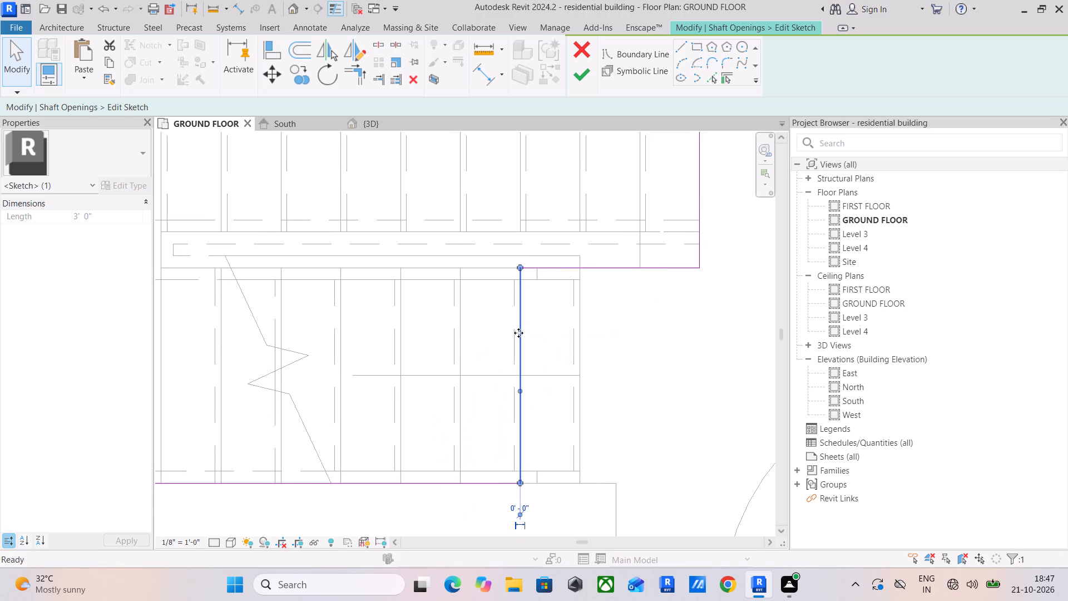
left_click_drag(520, 331, 694, 331)
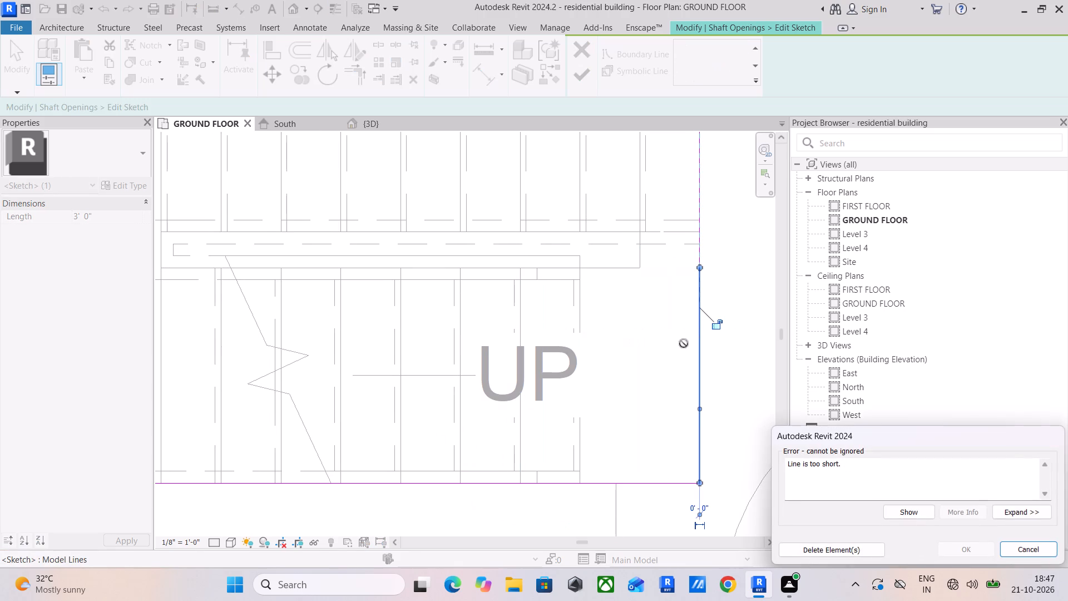
left_click(822, 551)
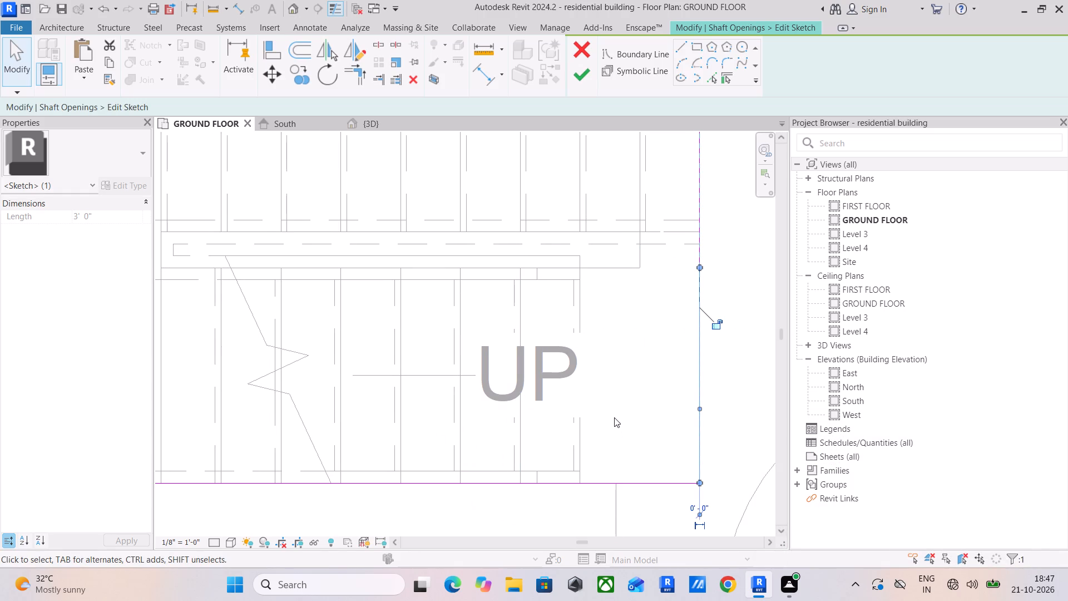
scroll(605, 394, "down", 4)
middle_click_drag(605, 394, 573, 366)
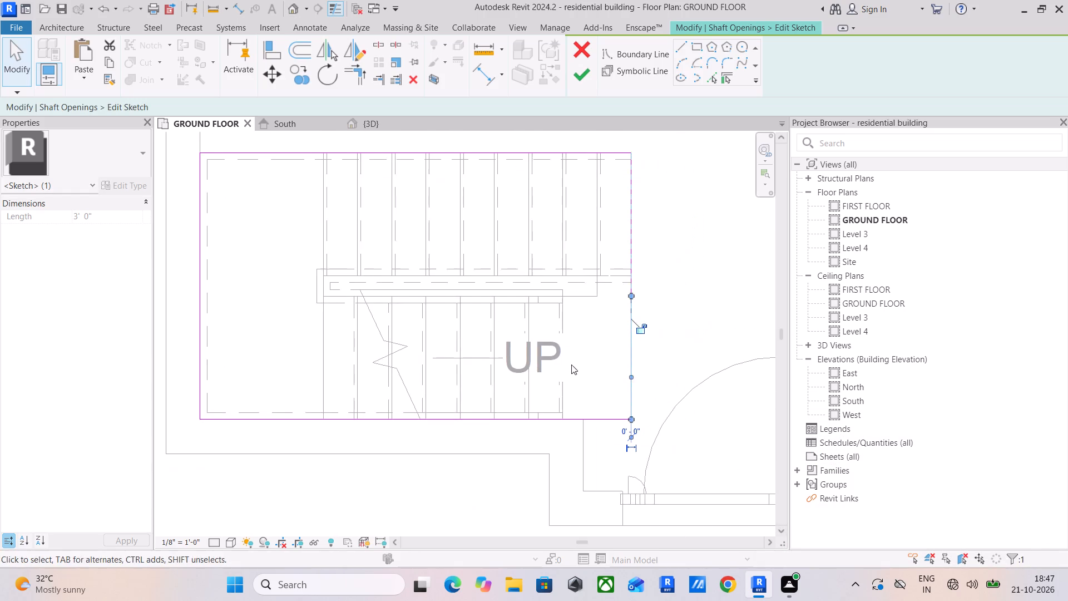
left_click(576, 71)
Inspect the enlarged slab opening and the stair's top end with its railings in the 3D view from several angles.
left_click(345, 122)
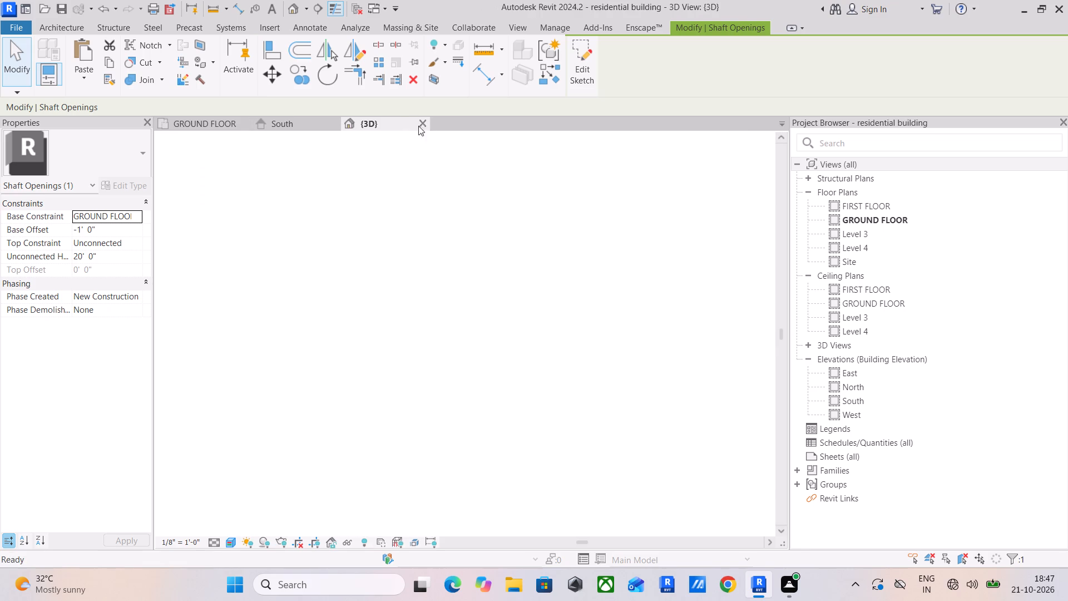
middle_click_drag(636, 373, 542, 383, "shift")
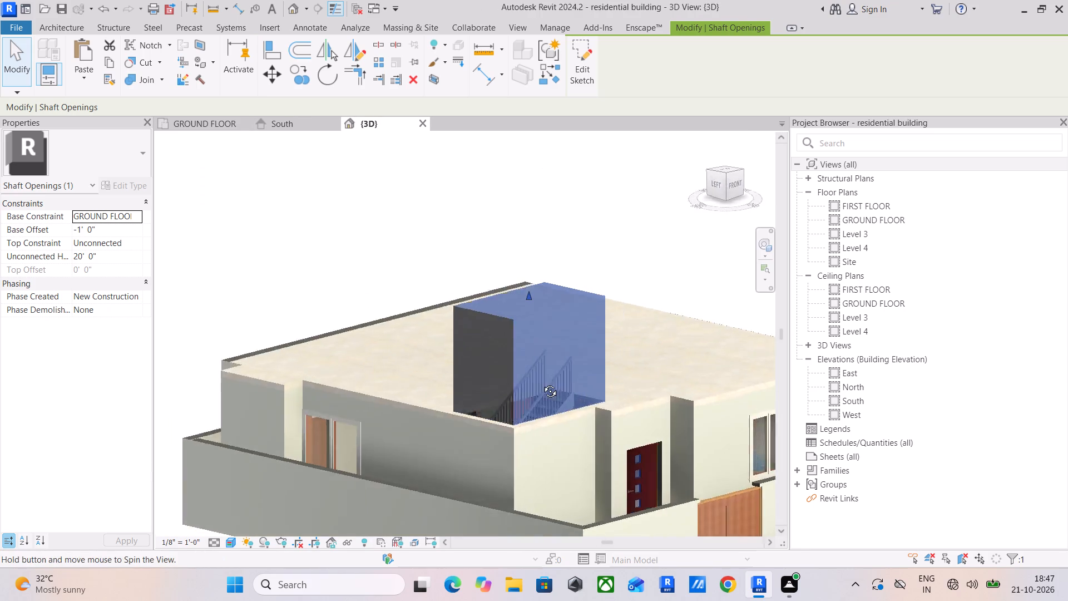
middle_click_drag(542, 383, 505, 390, "shift")
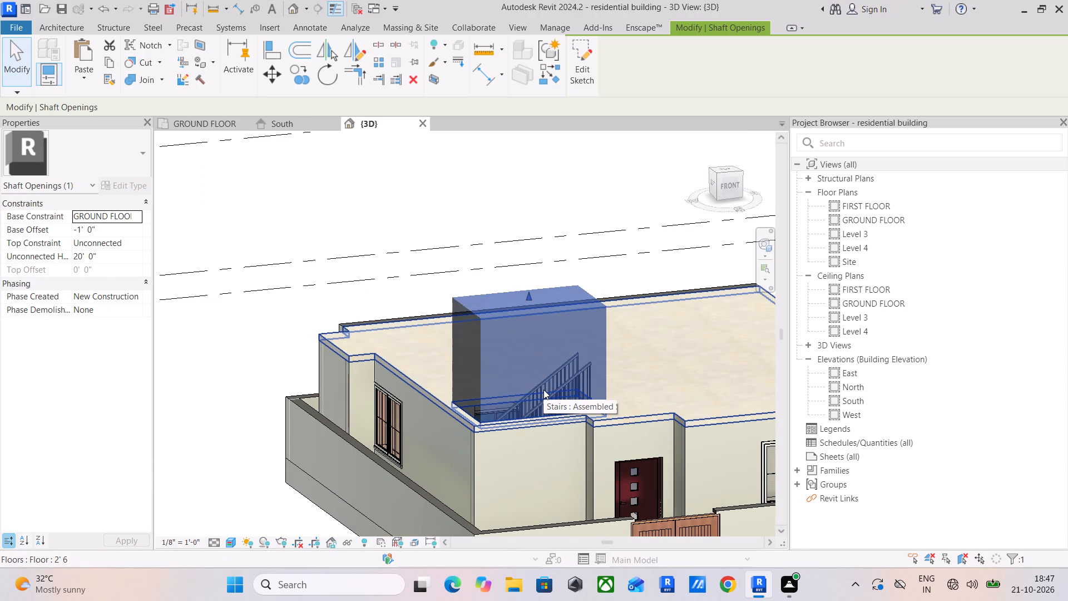
left_click(657, 352)
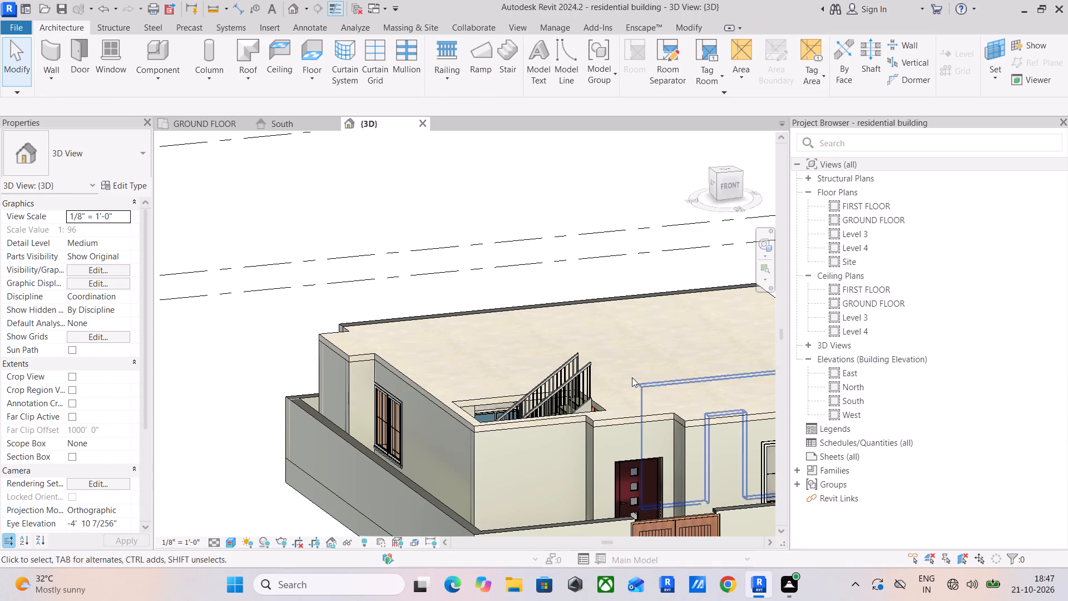
middle_click_drag(567, 396, 752, 417, "shift")
scroll(453, 359, "up", 10)
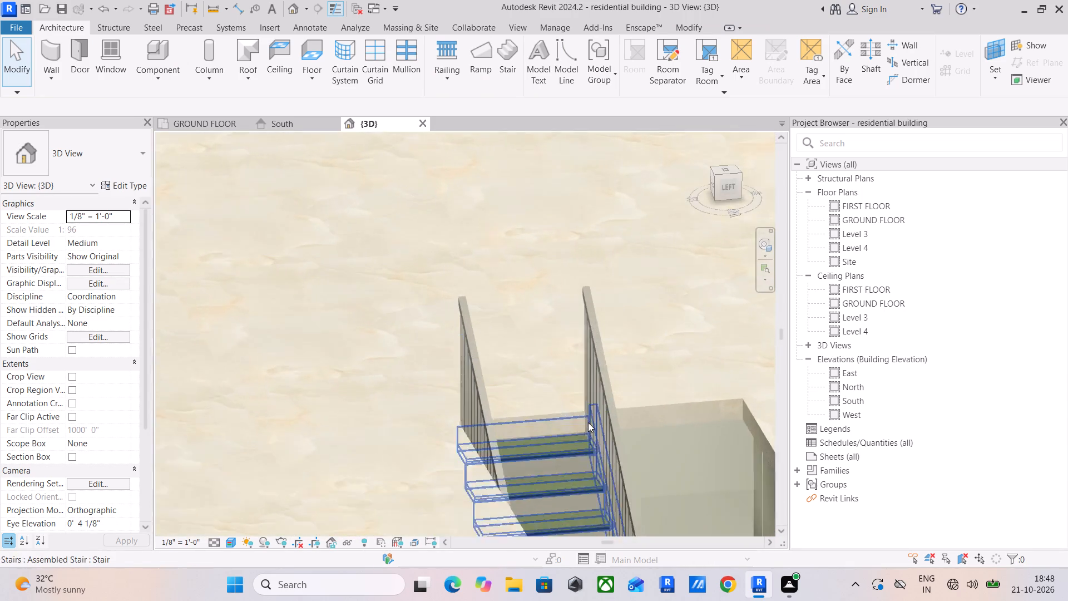
scroll(588, 422, "up", 1)
middle_click_drag(606, 426, 532, 427, "shift")
left_click(617, 433)
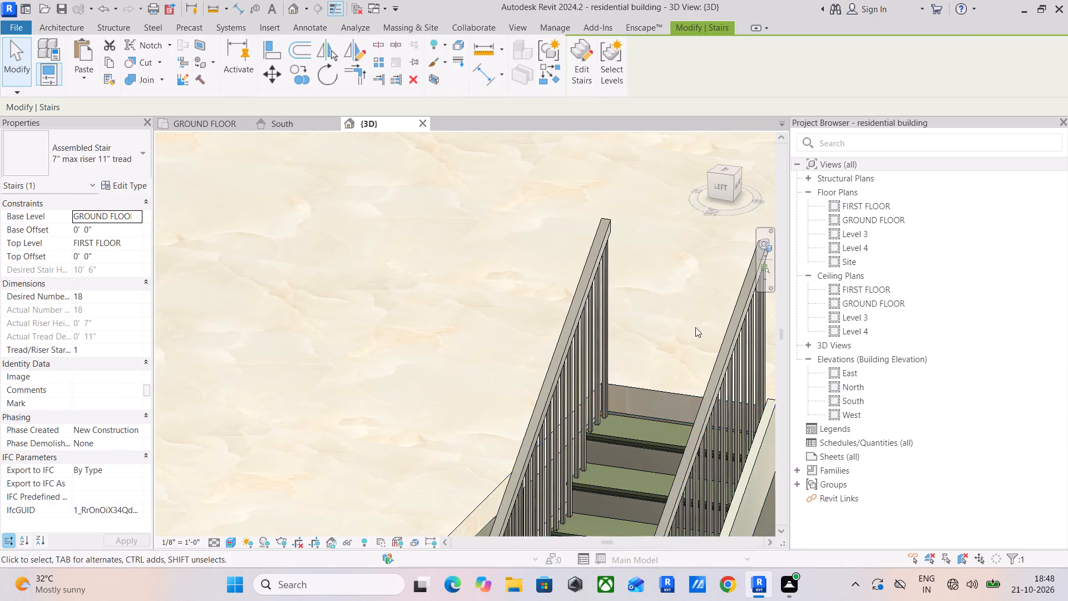
scroll(702, 253, "down", 4)
scroll(674, 423, "down", 3)
middle_click_drag(686, 425, 517, 442, "shift")
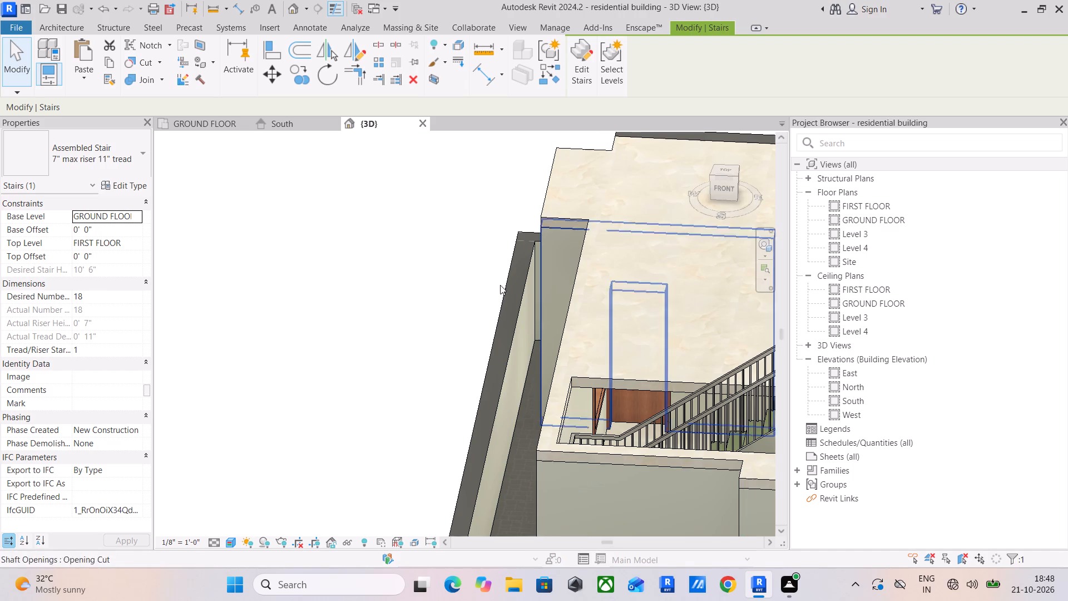
Draw a 10'-6" long 9" wall along the upper flight's outer edge in the ground floor plan, located by Finish Face: Exterior and flipped away from the stair.
left_click(212, 125)
scroll(379, 325, "down", 3)
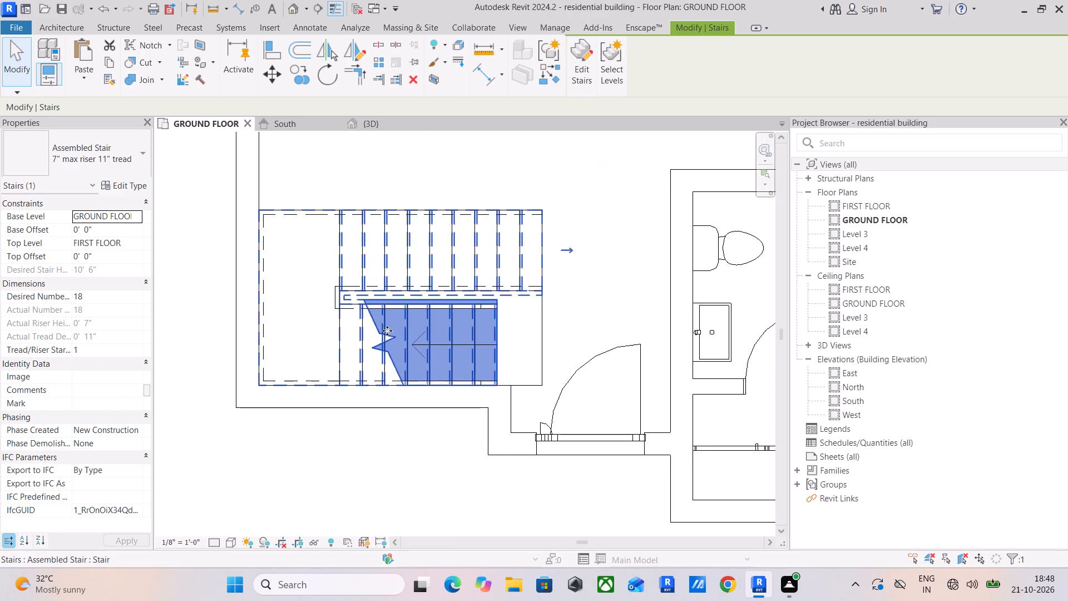
middle_click_drag(391, 334, 375, 418)
left_click(397, 493)
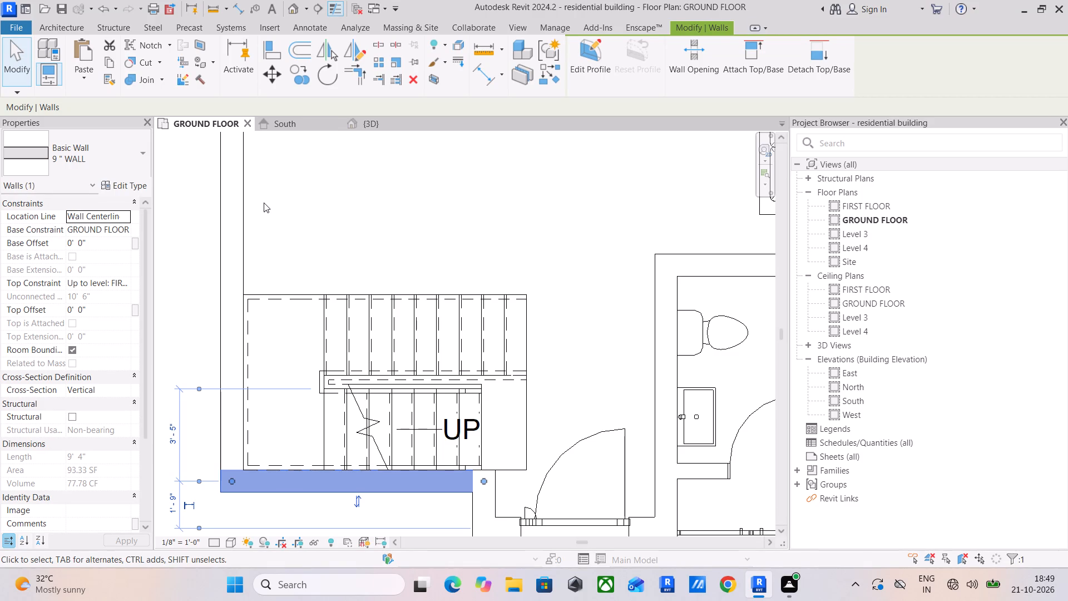
left_click(550, 68)
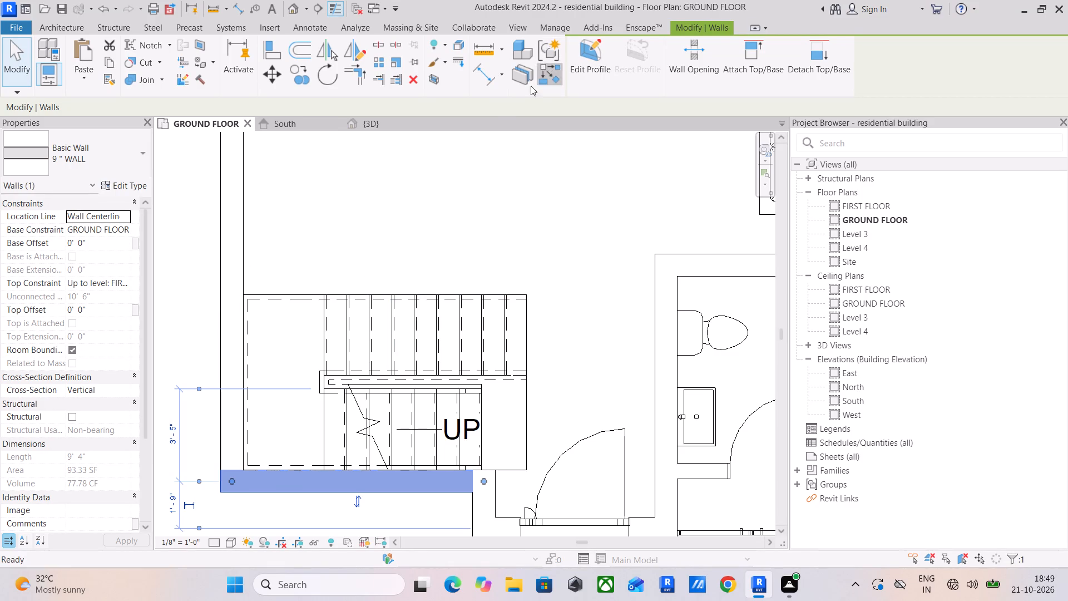
left_click(245, 292)
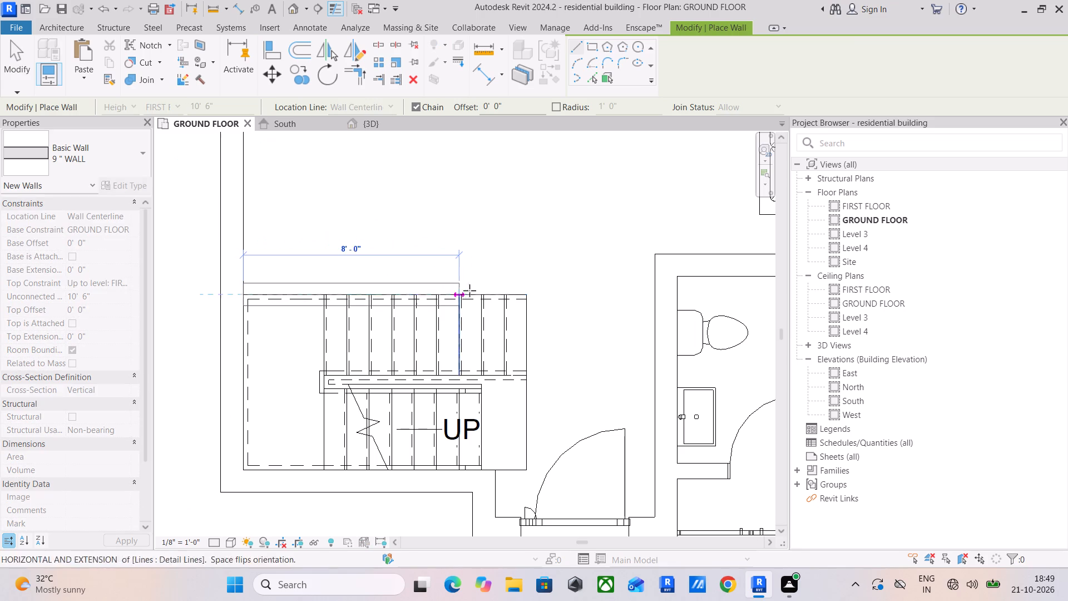
key("Escape")
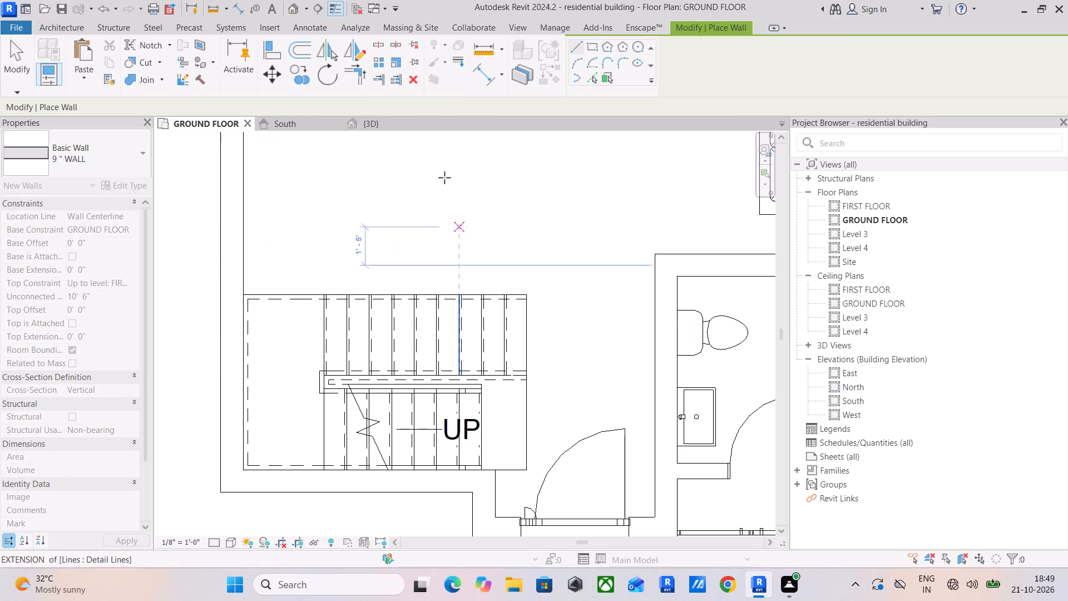
left_click(393, 102)
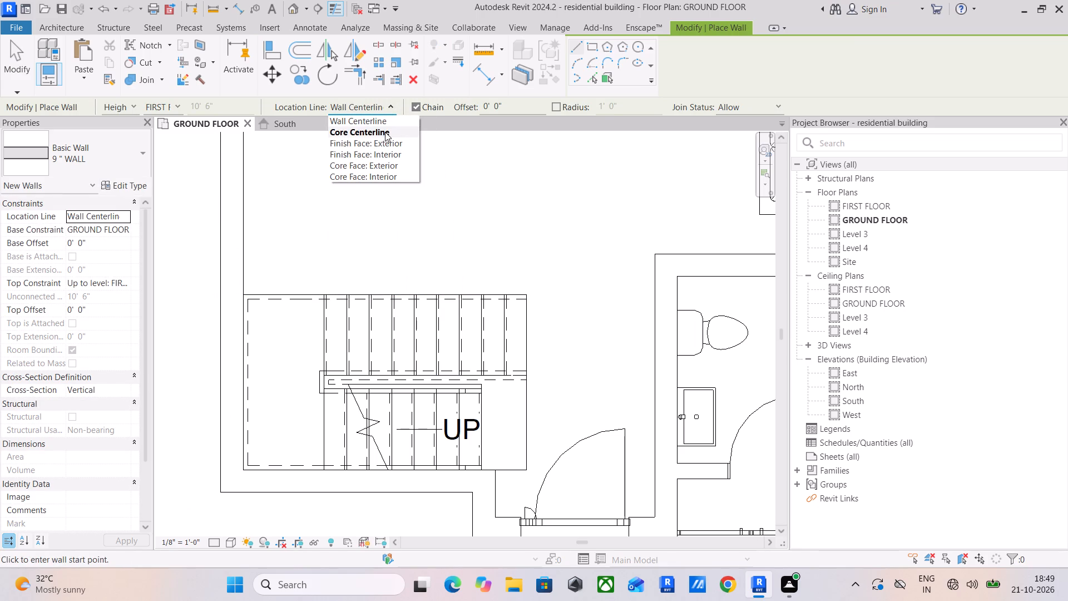
left_click(383, 142)
left_click(247, 294)
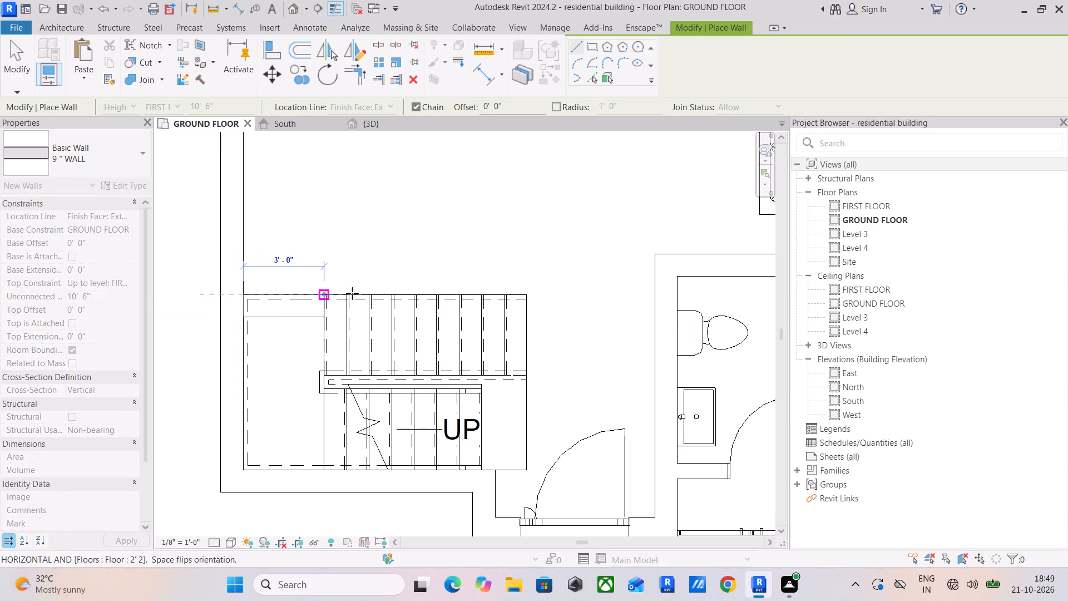
key("space")
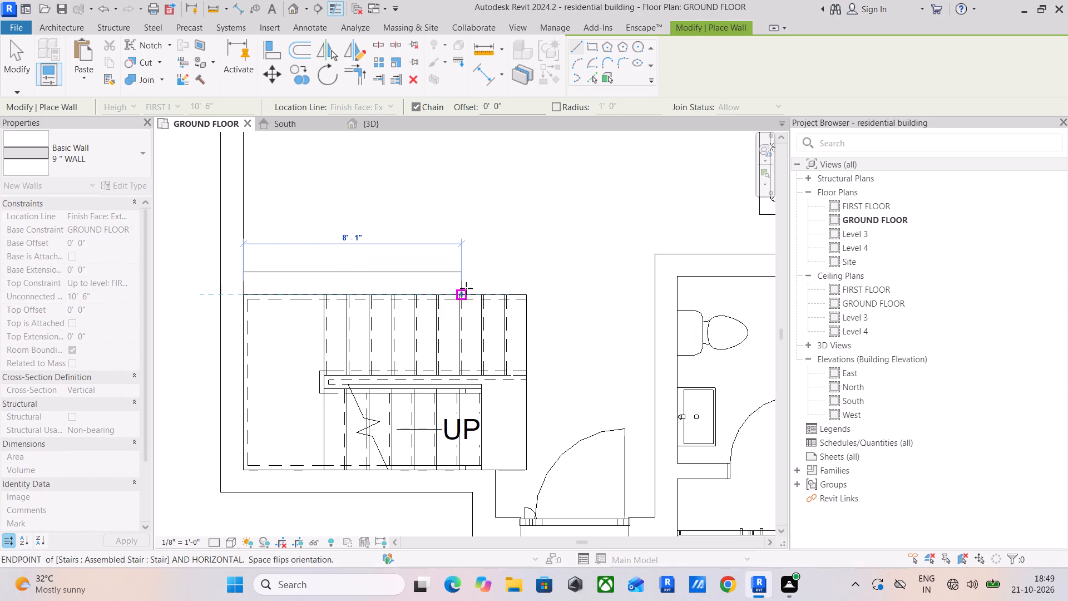
left_click(530, 292)
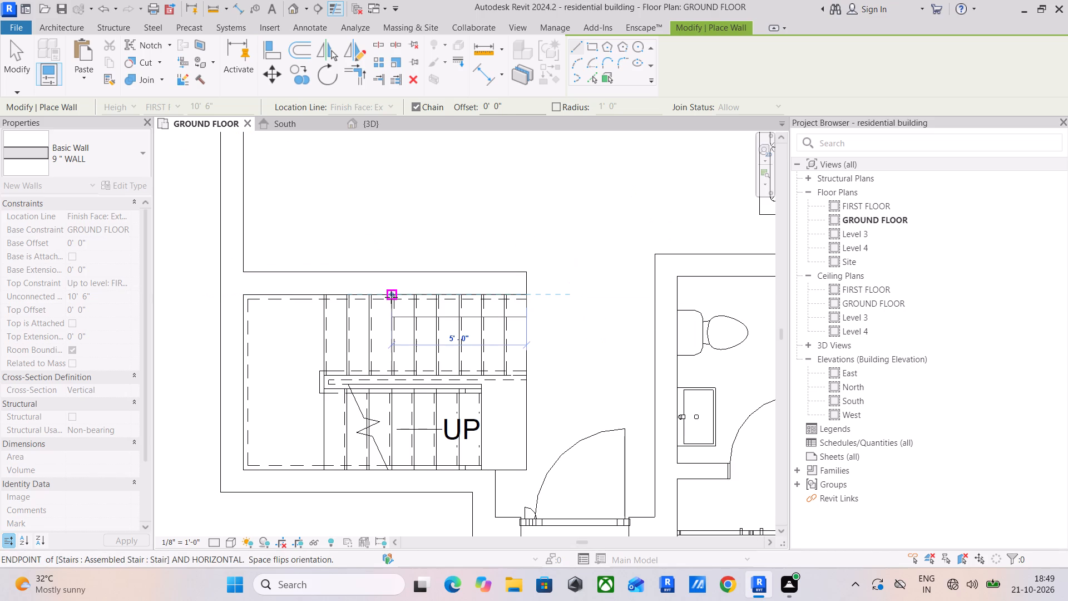
key("Escape")
key("Escape")
key("Escape")
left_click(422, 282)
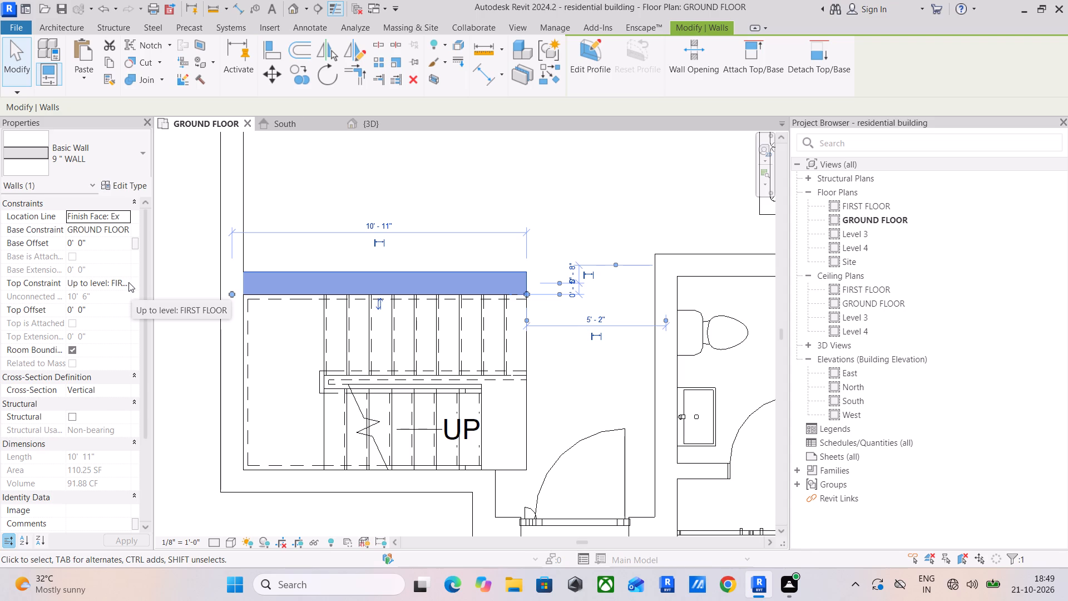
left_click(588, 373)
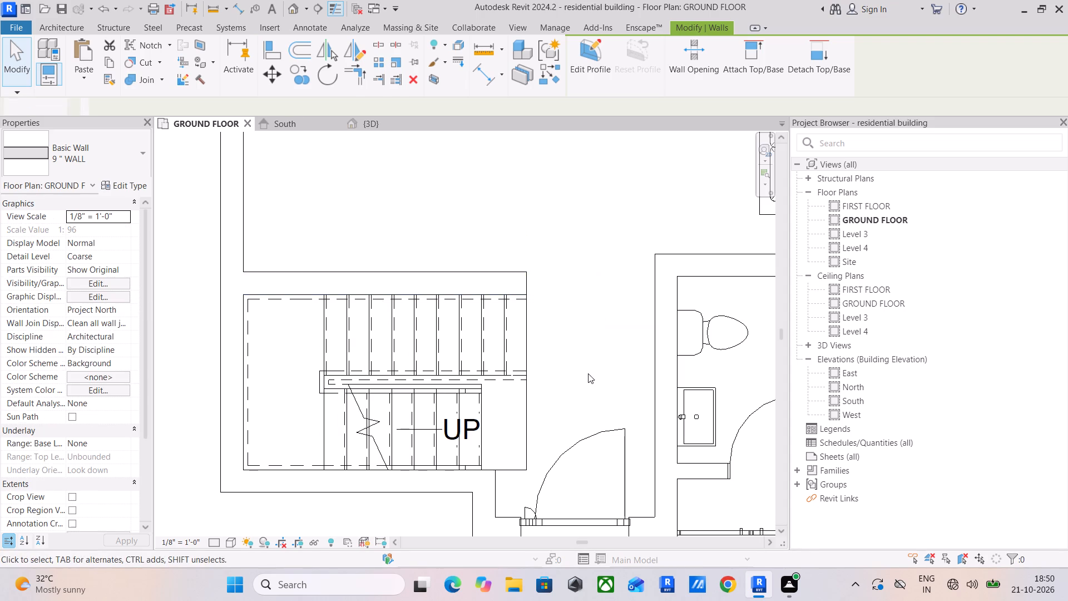
Join the upper floor slab with the wall beside the stair's shaft opening in the 3D view.
scroll(527, 289, "up", 3)
scroll(527, 289, "down", 4)
left_click(387, 121)
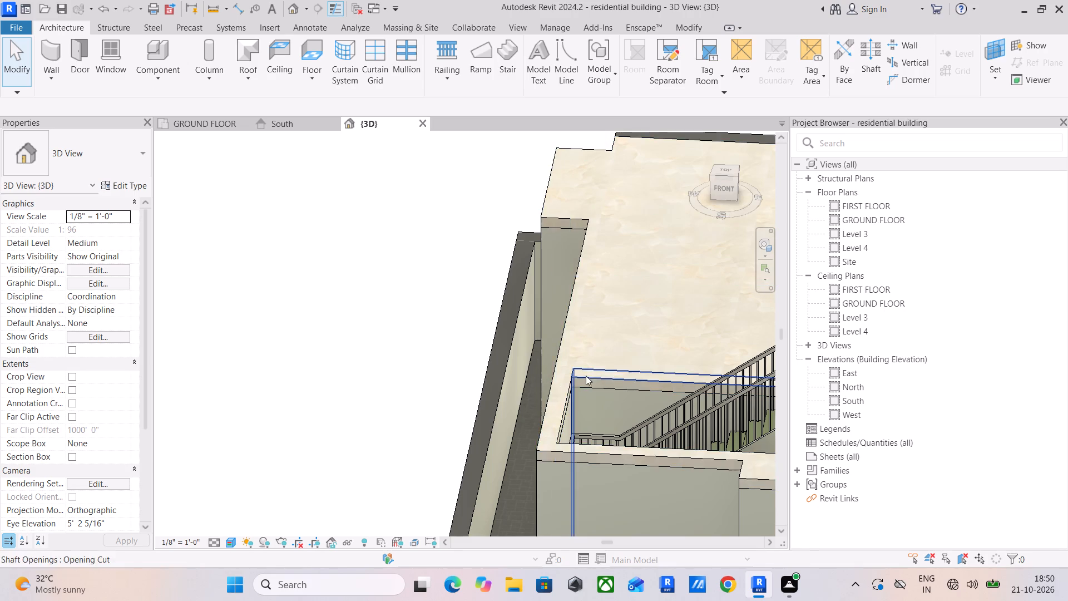
scroll(592, 403, "down", 3)
middle_click_drag(614, 402, 528, 450, "shift")
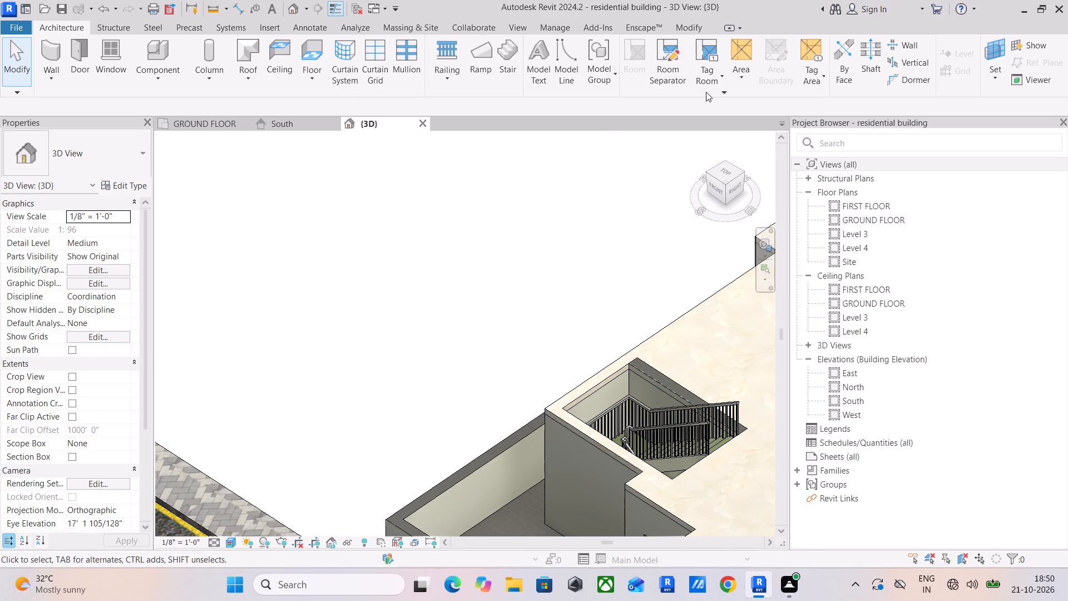
left_click(689, 28)
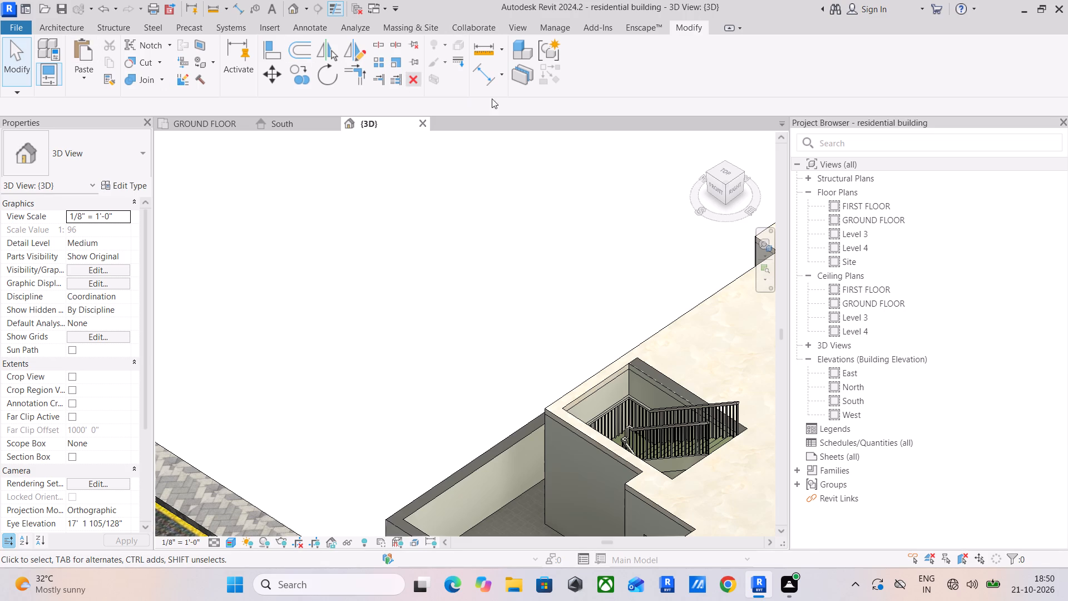
left_click(136, 80)
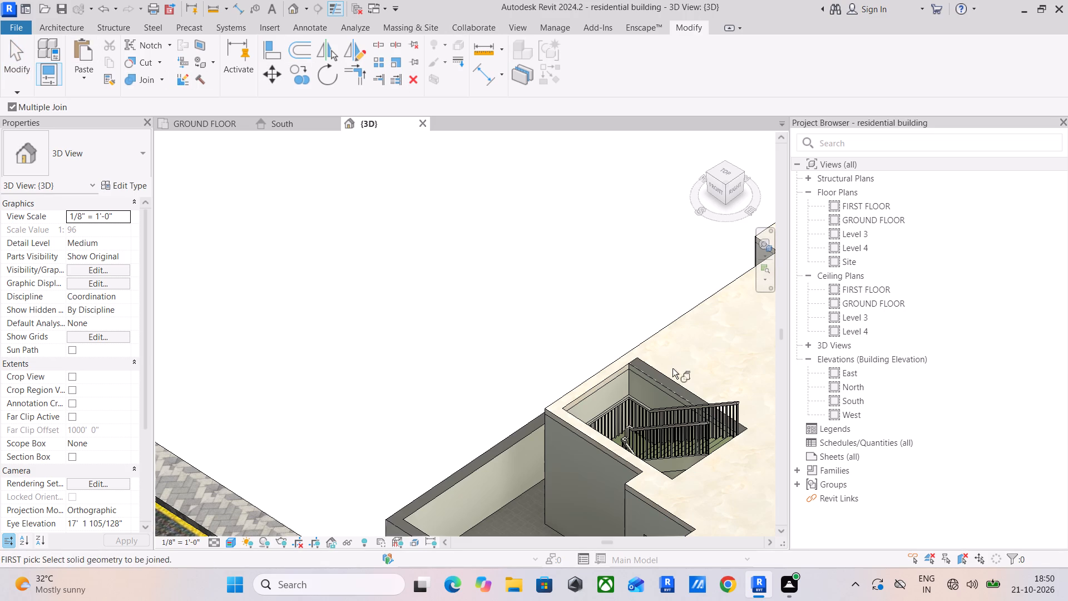
scroll(668, 370, "up", 5)
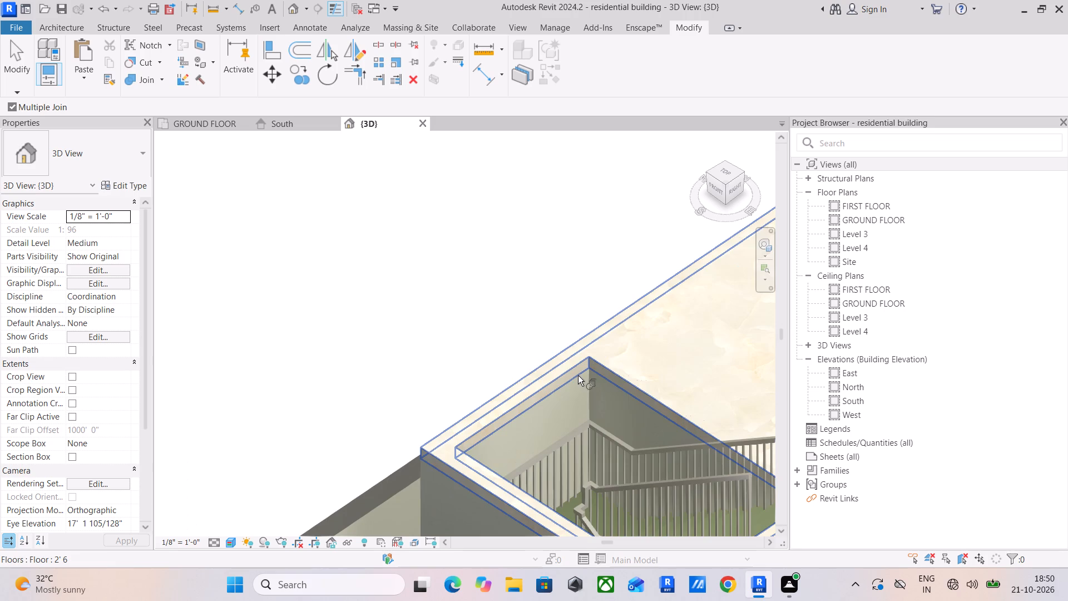
left_click(573, 372)
left_click(622, 380)
scroll(560, 388, "down", 3)
middle_click_drag(560, 387, 461, 259)
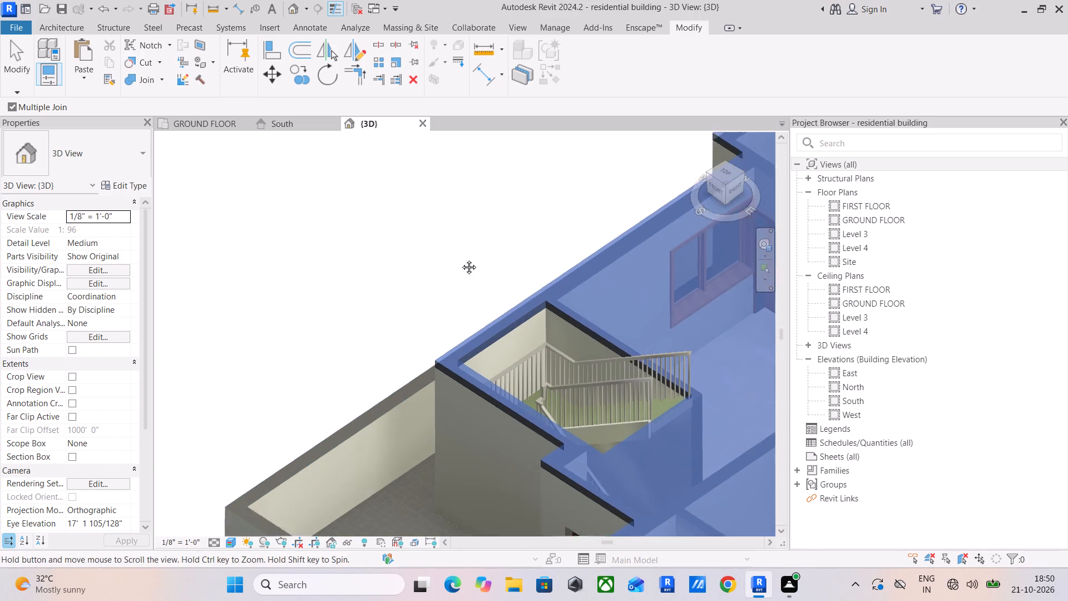
middle_click_drag(461, 259, 449, 254)
key("Escape")
key("Escape")
key("Escape")
key("Escape")
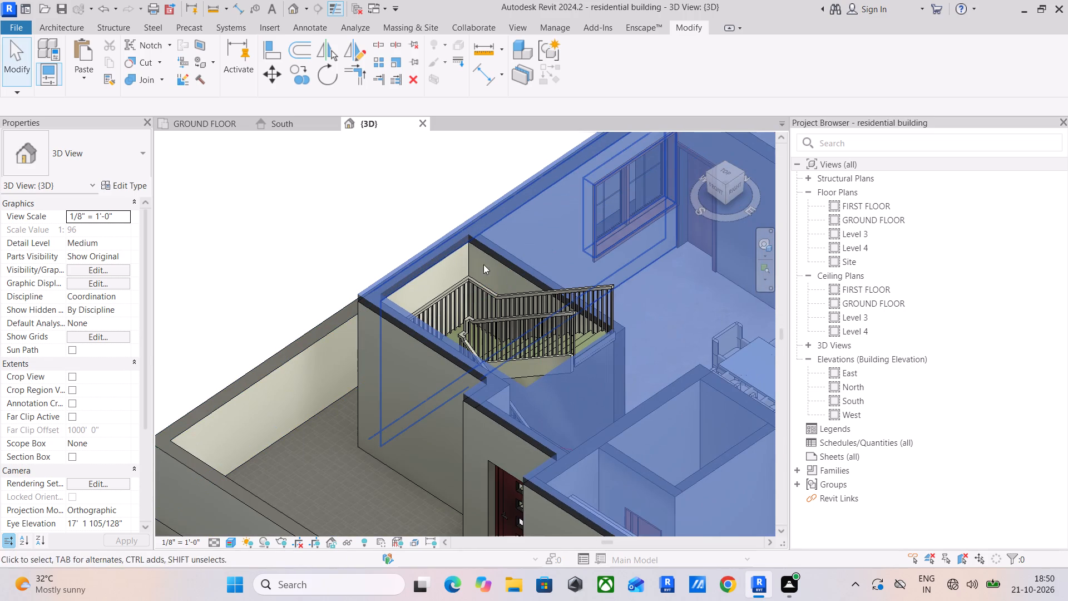
left_click(318, 191)
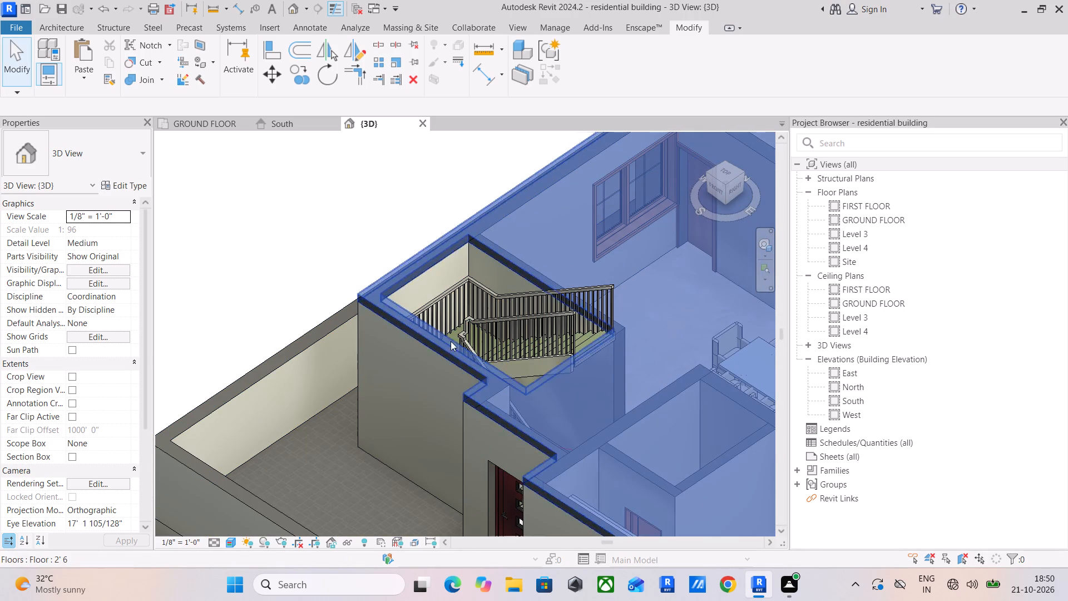
key("Escape")
key("Escape")
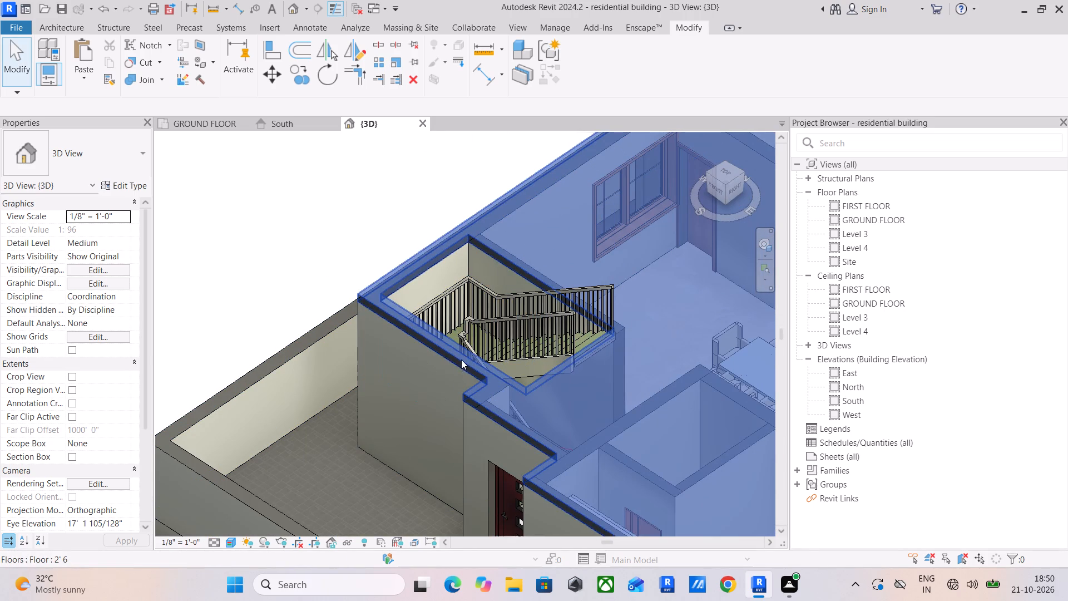
left_click(461, 359)
key("Escape")
Delete the stair's outer handrail that runs along the walls.
scroll(522, 365, "down", 1)
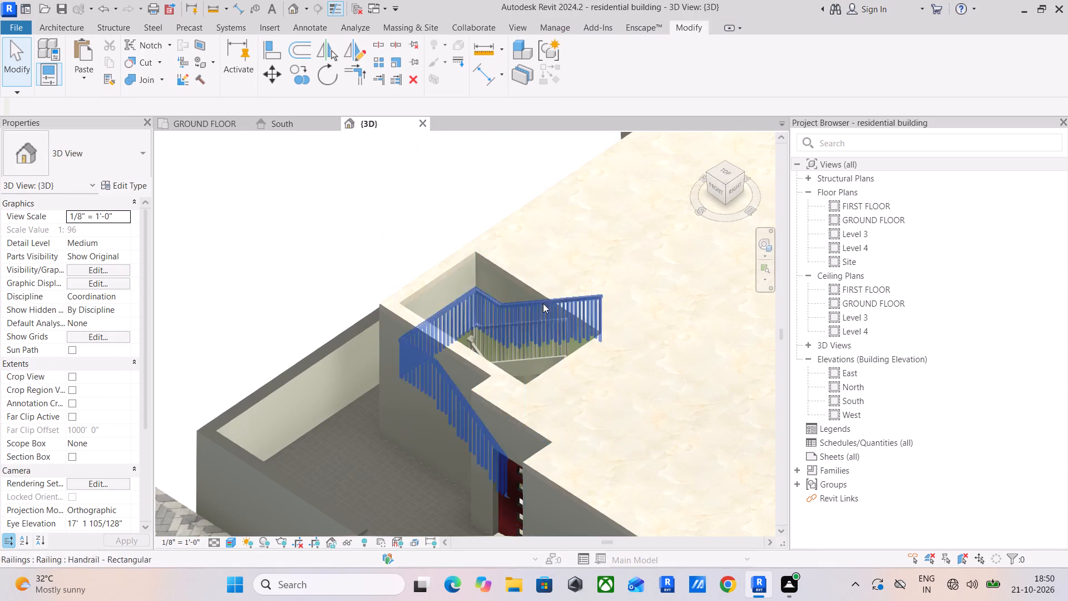
scroll(458, 304, "up", 2)
left_click(458, 304)
key("Delete")
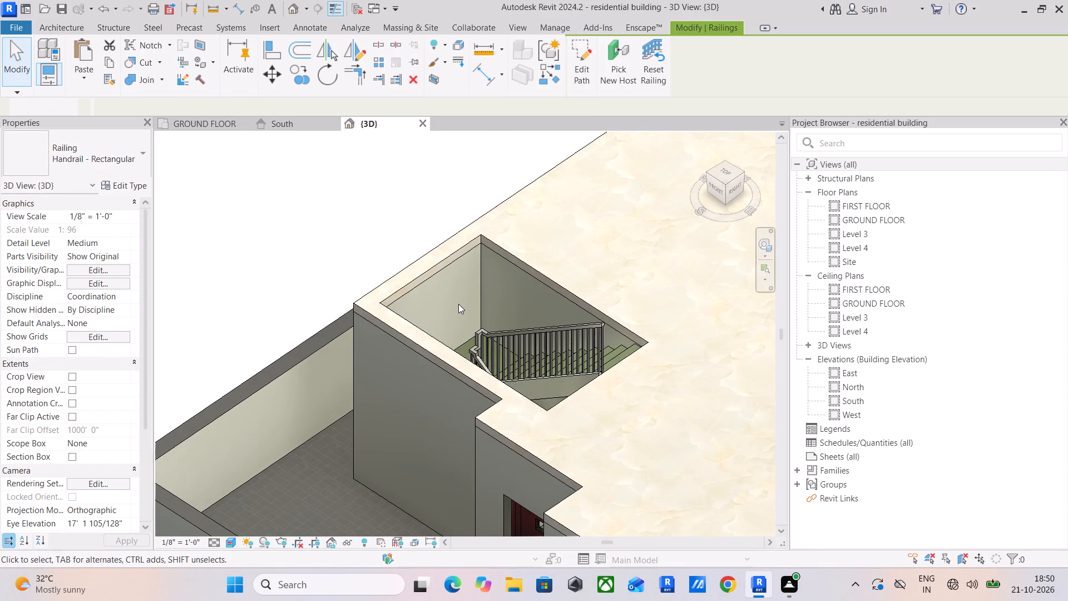
Change the stair's remaining inner railing to the Glass Panel - Bottom Fill type.
left_click(526, 338)
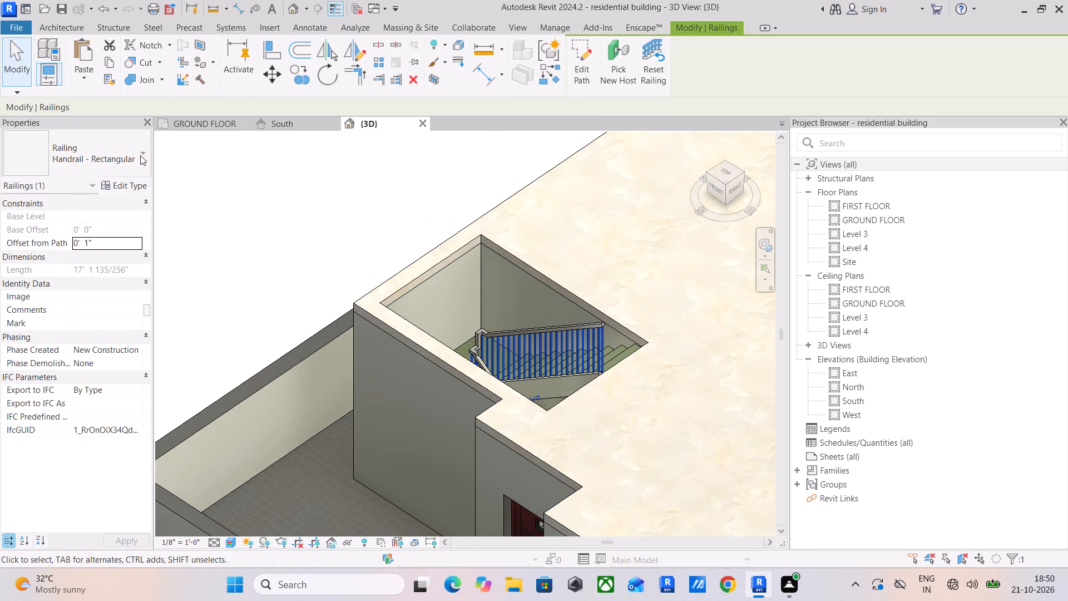
left_click(140, 155)
left_click(75, 225)
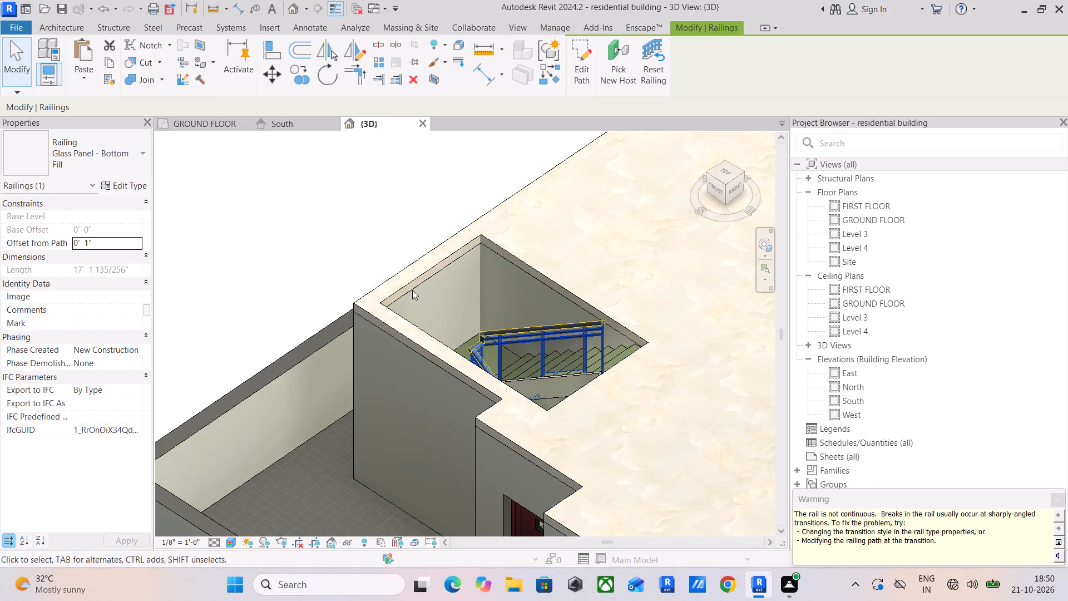
left_click(310, 216)
Raise the base of the stair's shaft opening toward the upper slab so it clears the ground floor slab.
scroll(547, 330, "up", 6)
scroll(537, 354, "down", 4)
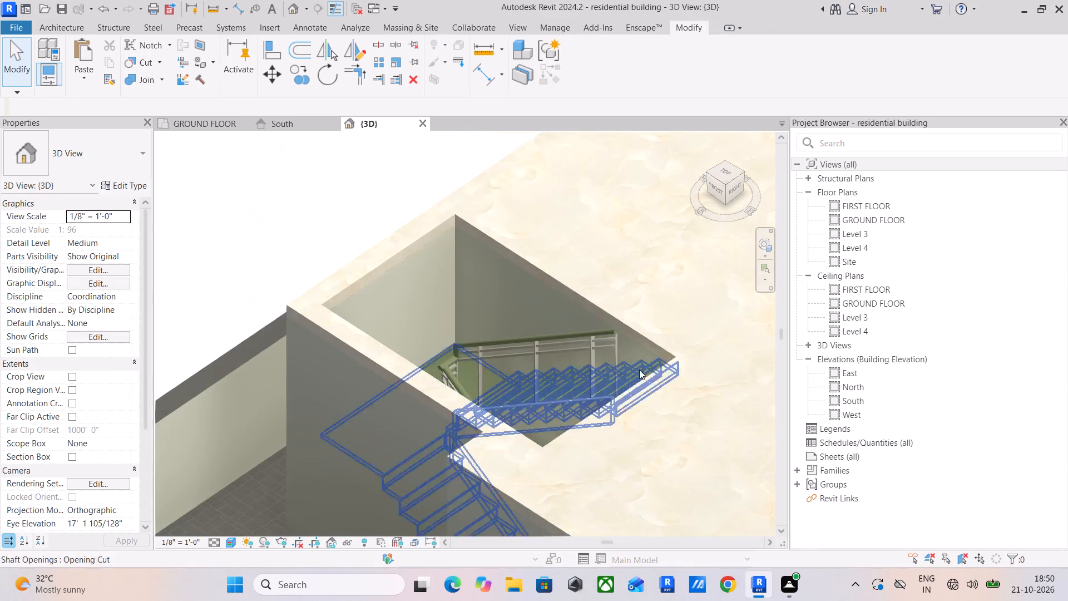
scroll(662, 369, "down", 3)
middle_click_drag(750, 361, 162, 450, "shift")
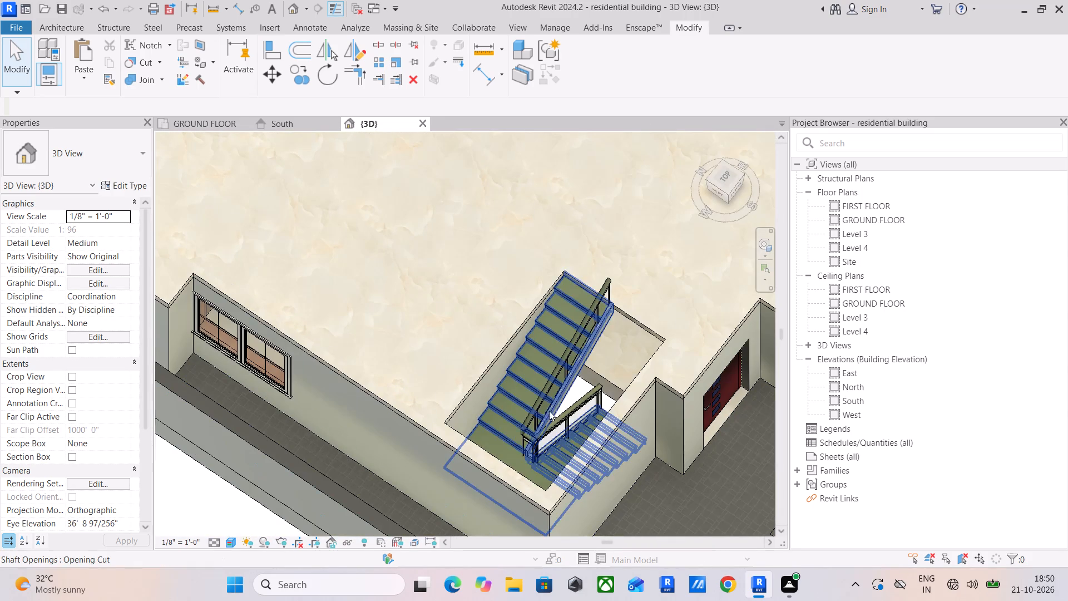
middle_click_drag(589, 395, 611, 360)
left_click(617, 345)
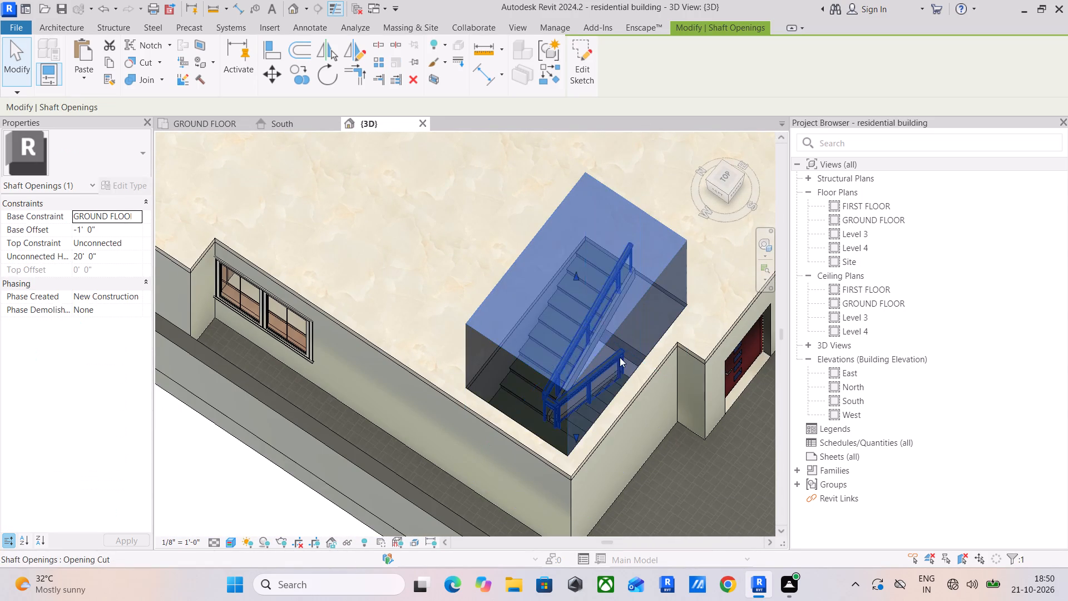
middle_click_drag(594, 437, 650, 245, "shift")
scroll(628, 308, "down", 3)
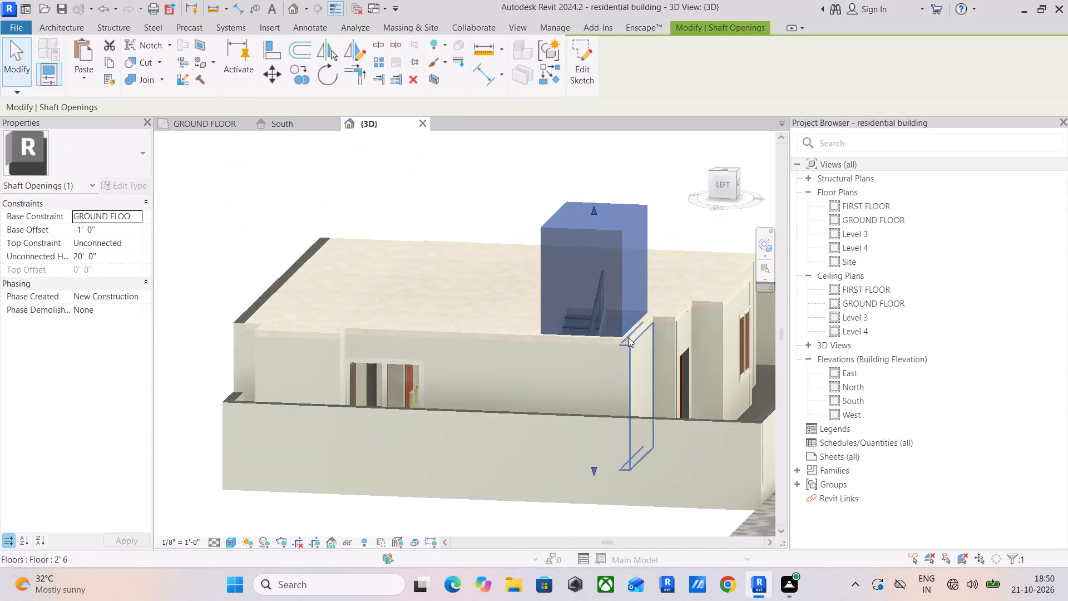
middle_click_drag(634, 337, 699, 236)
left_click_drag(659, 370, 664, 290)
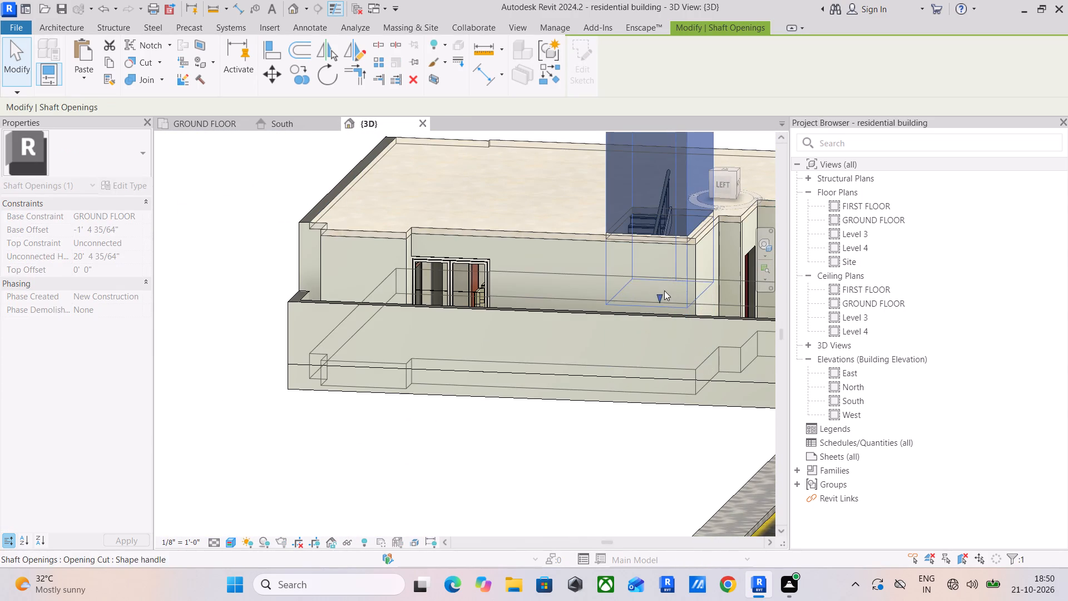
left_click(444, 183)
Inspect the stair, its glass railing and the slab opening from above and from several sides in the 3D view.
scroll(591, 243, "down", 1, "shift")
middle_click_drag(615, 253, 288, 478, "shift")
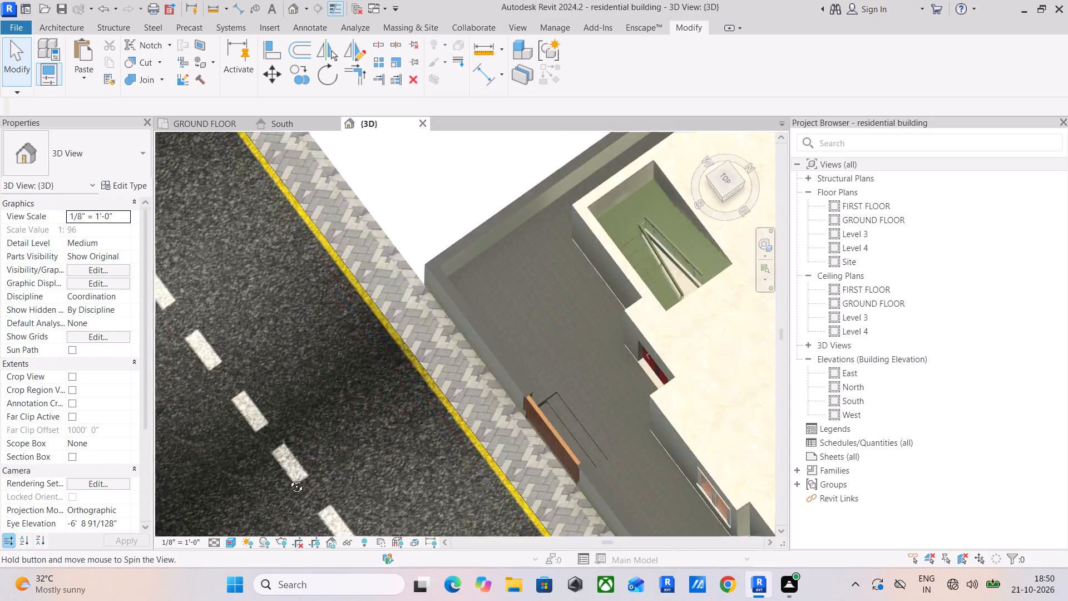
middle_click_drag(288, 478, 261, 478, "shift")
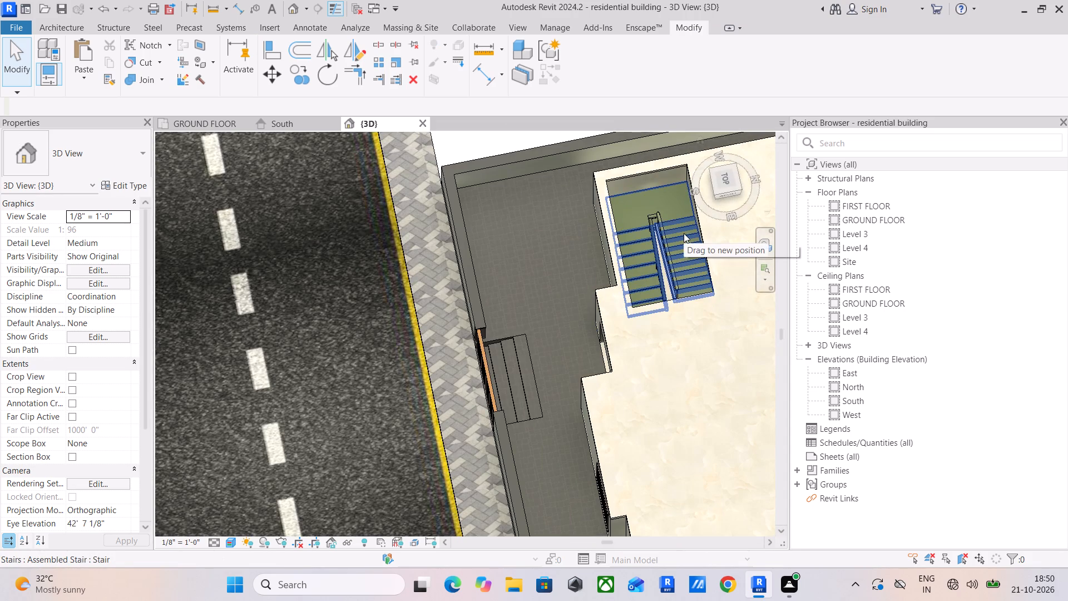
left_click(667, 262)
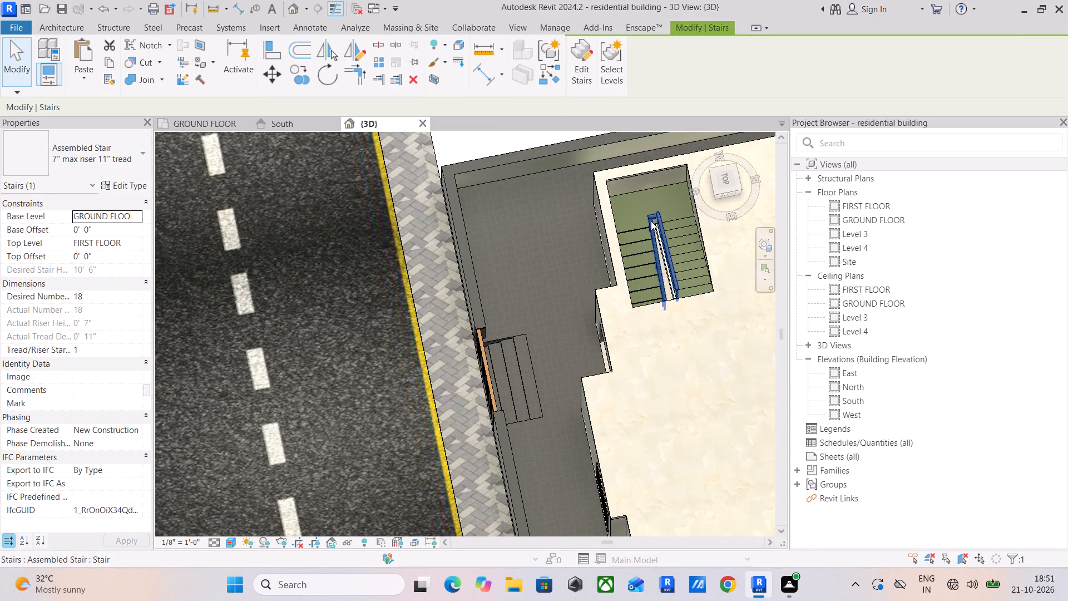
left_click(651, 221)
left_click(698, 376)
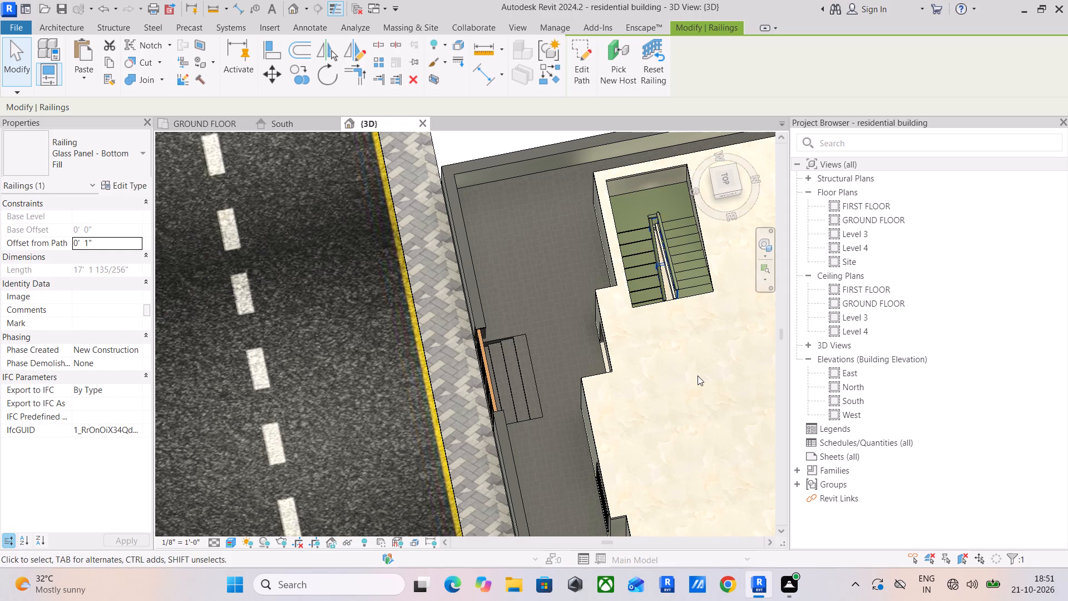
middle_click_drag(680, 376, 773, 296, "shift")
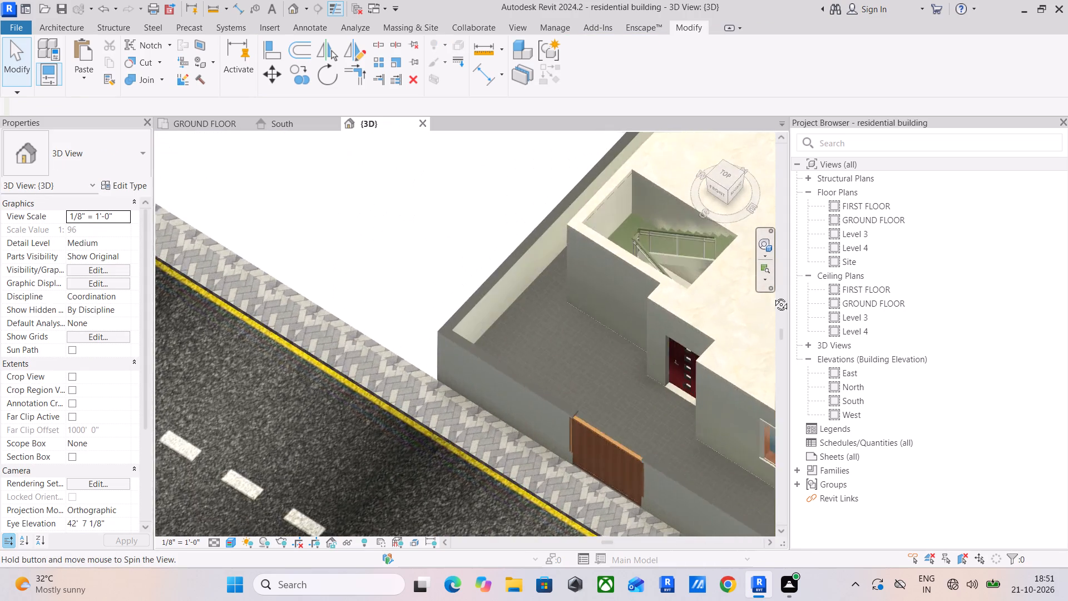
middle_click_drag(773, 296, 777, 283, "shift")
middle_click_drag(664, 263, 545, 413)
scroll(572, 390, "up", 1, "shift")
middle_click_drag(572, 390, 675, 295, "shift")
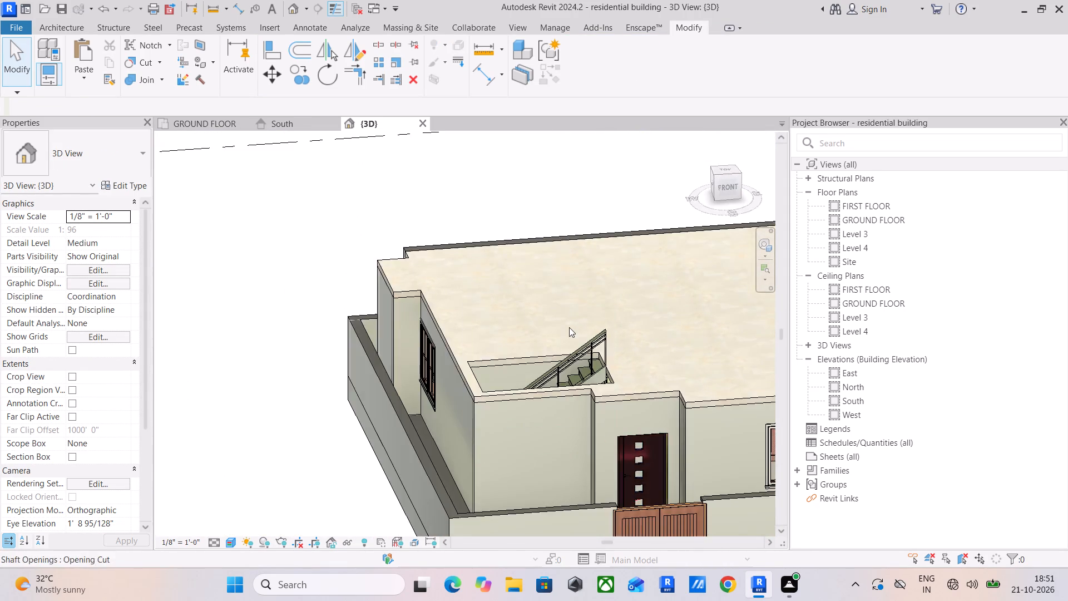
scroll(569, 327, "up", 5)
scroll(602, 382, "up", 4)
middle_click_drag(685, 406, 622, 423, "shift")
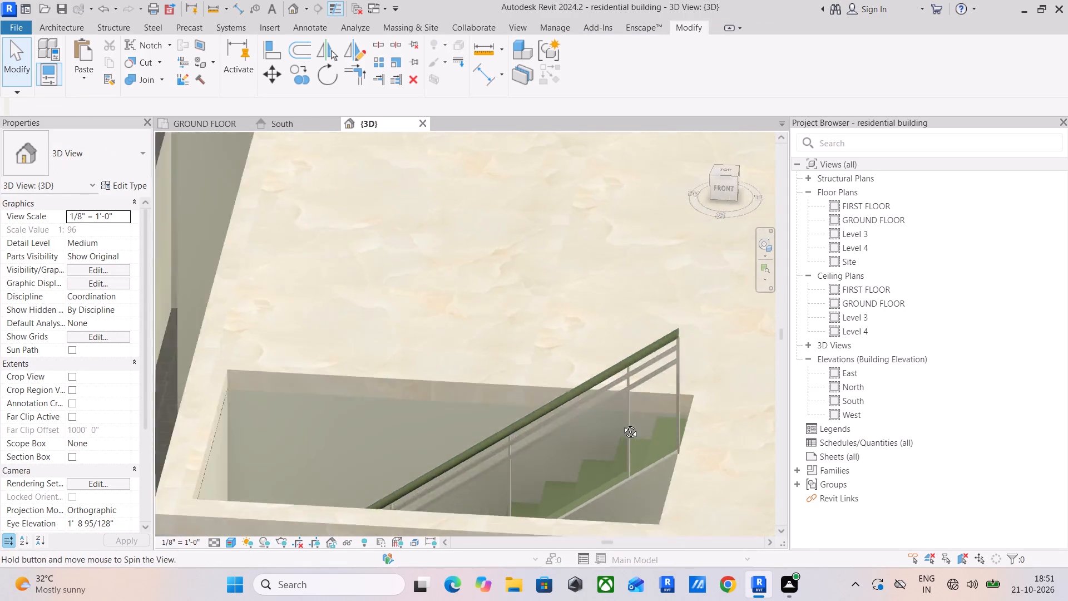
middle_click_drag(622, 423, 427, 430, "shift")
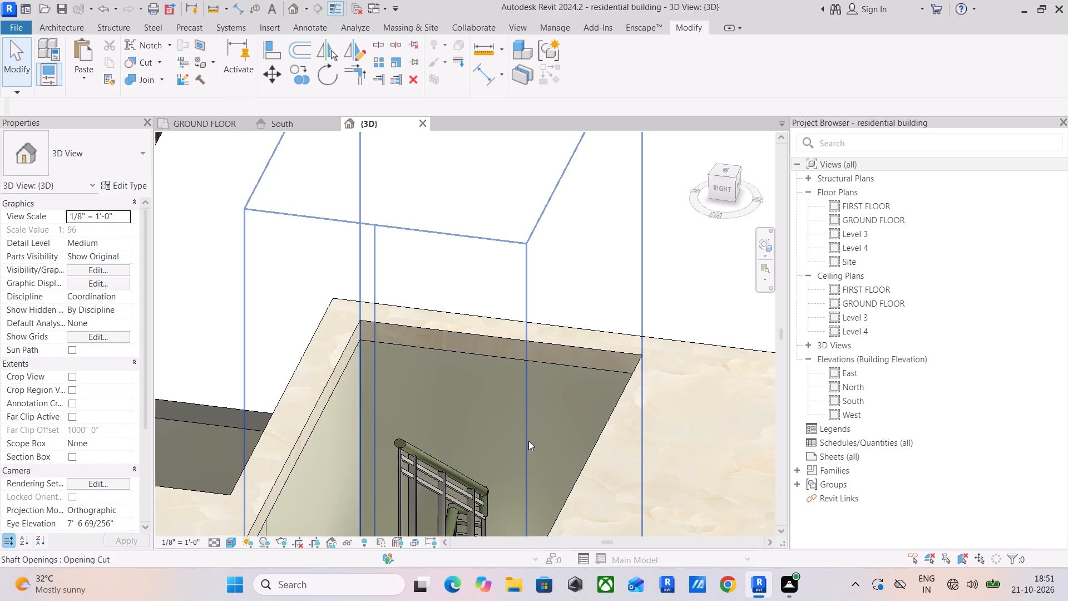
scroll(548, 441, "down", 3)
middle_click_drag(548, 441, 574, 404)
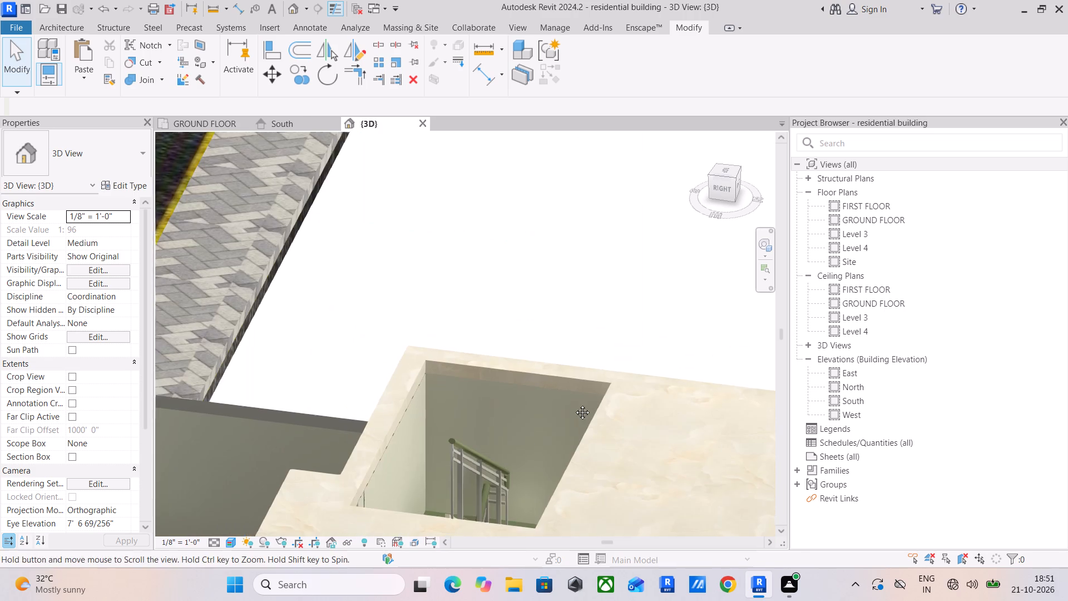
middle_click_drag(574, 404, 604, 337)
middle_click_drag(507, 427, 572, 375)
scroll(548, 439, "down", 3)
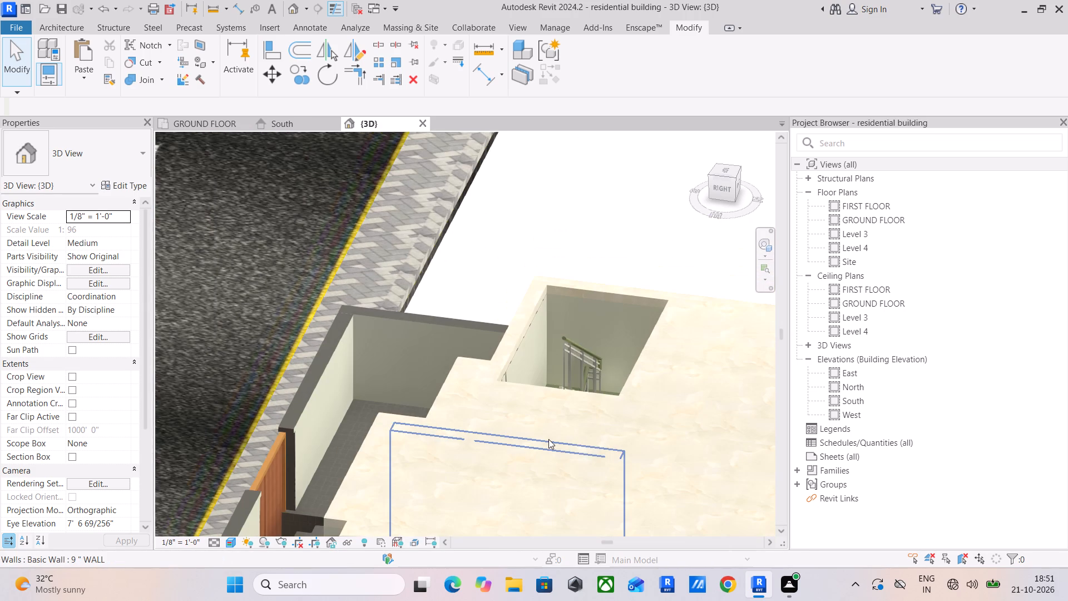
scroll(548, 439, "down", 2)
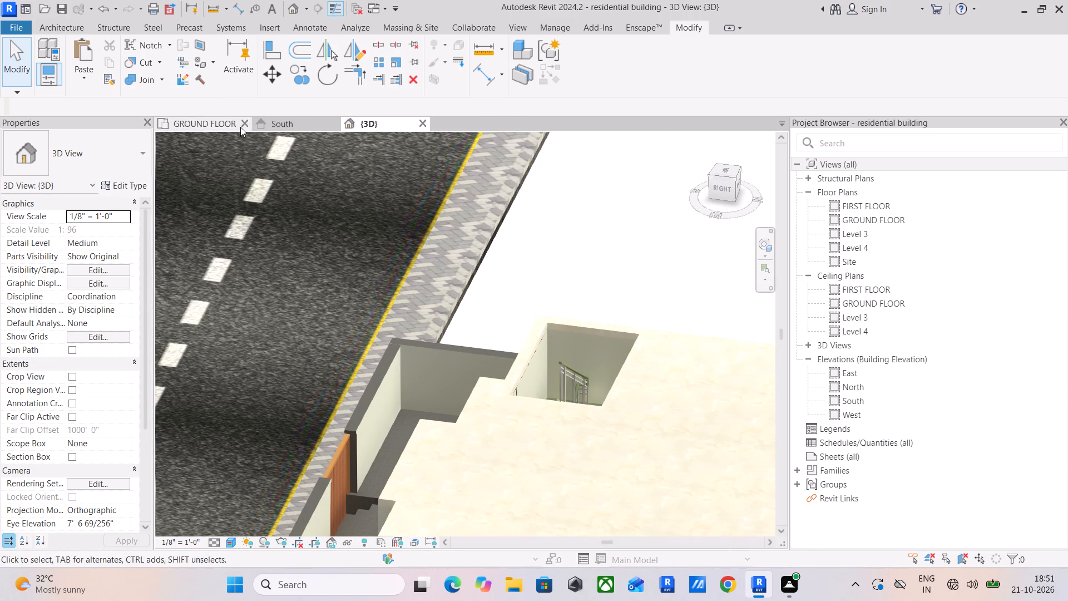
Open the FIRST FLOOR plan and save the project.
double_click(982, 200)
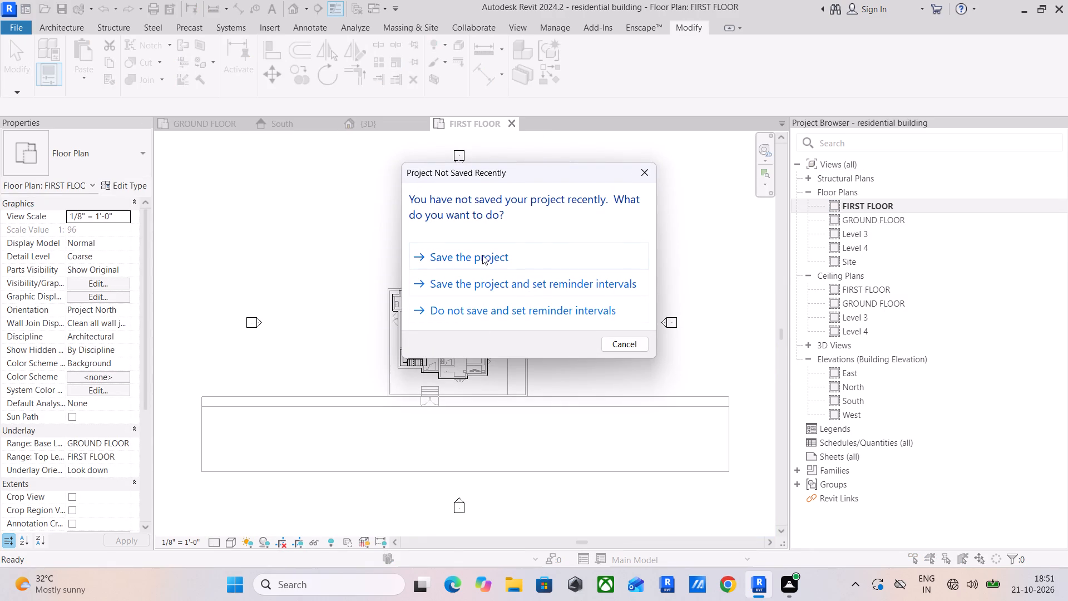
left_click(482, 255)
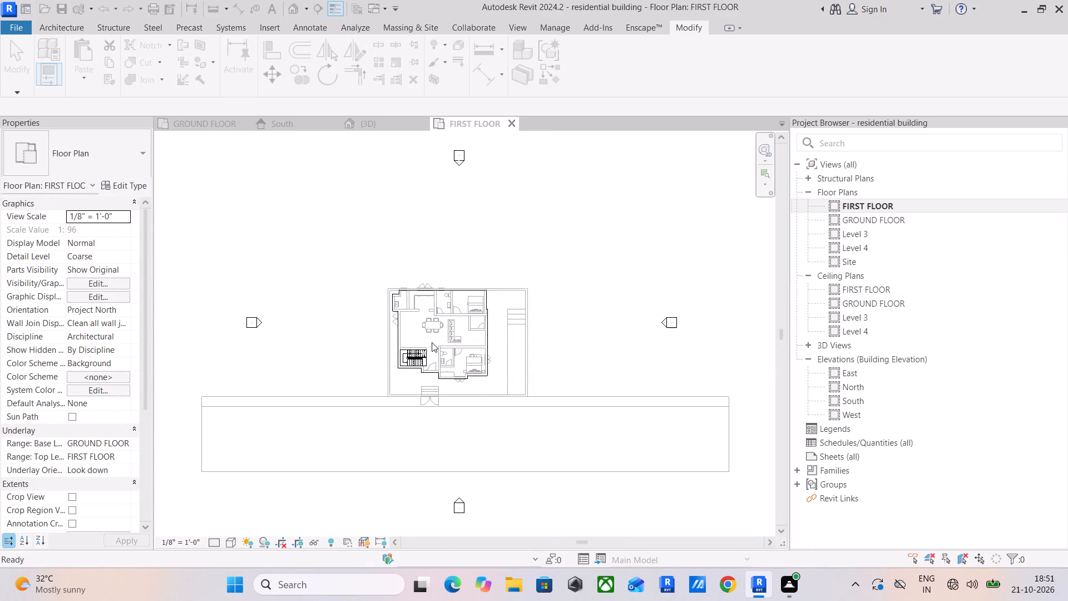
Examine the stair in the first floor plan, check the South elevation, and return to the GROUND FLOOR plan.
scroll(399, 358, "up", 10)
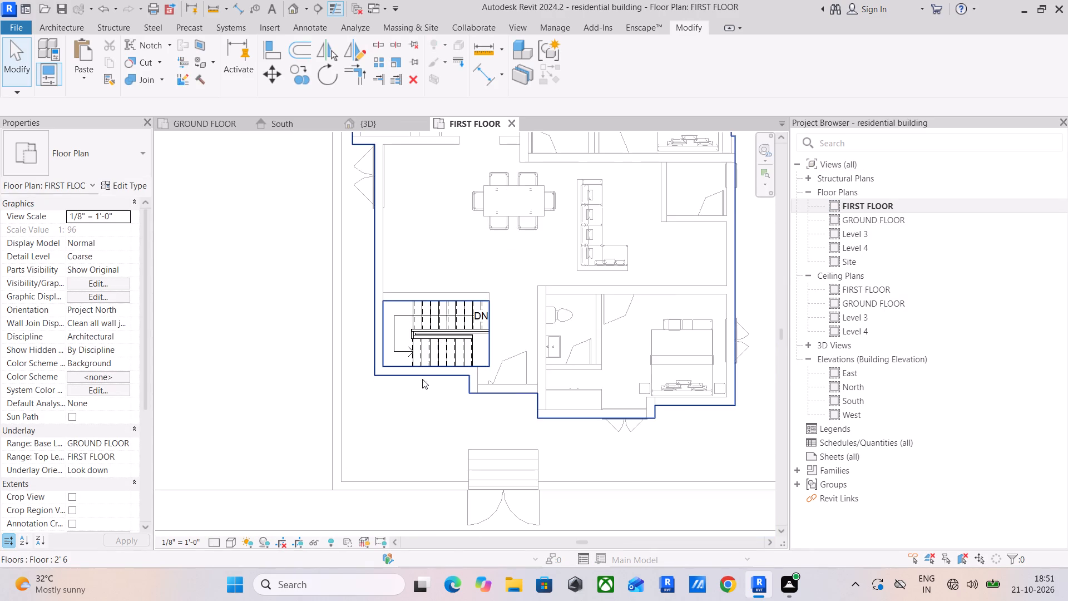
scroll(477, 356, "up", 4)
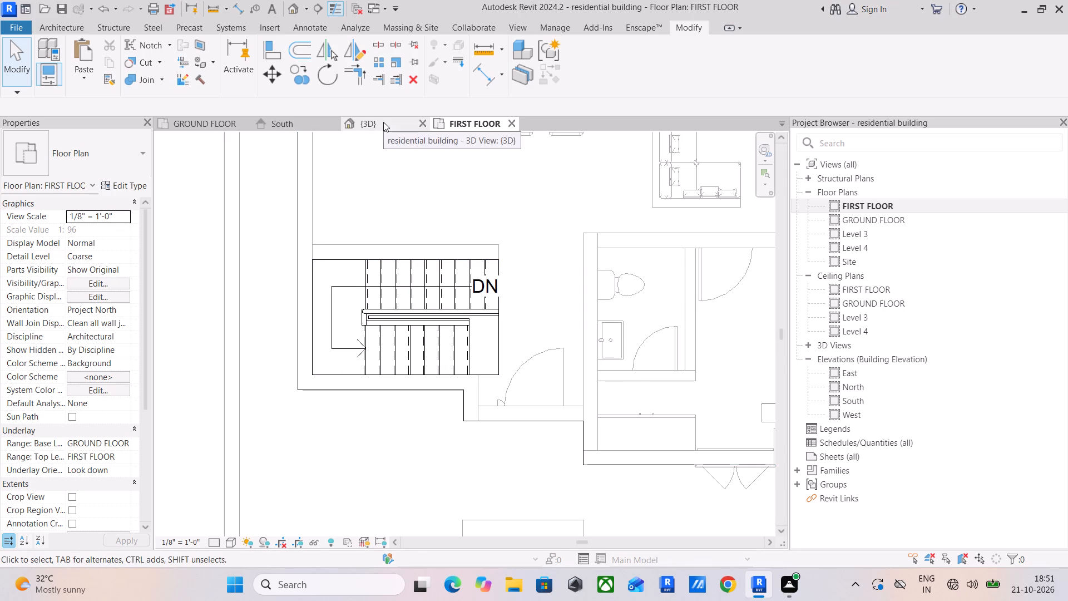
left_click(284, 122)
scroll(369, 357, "down", 3)
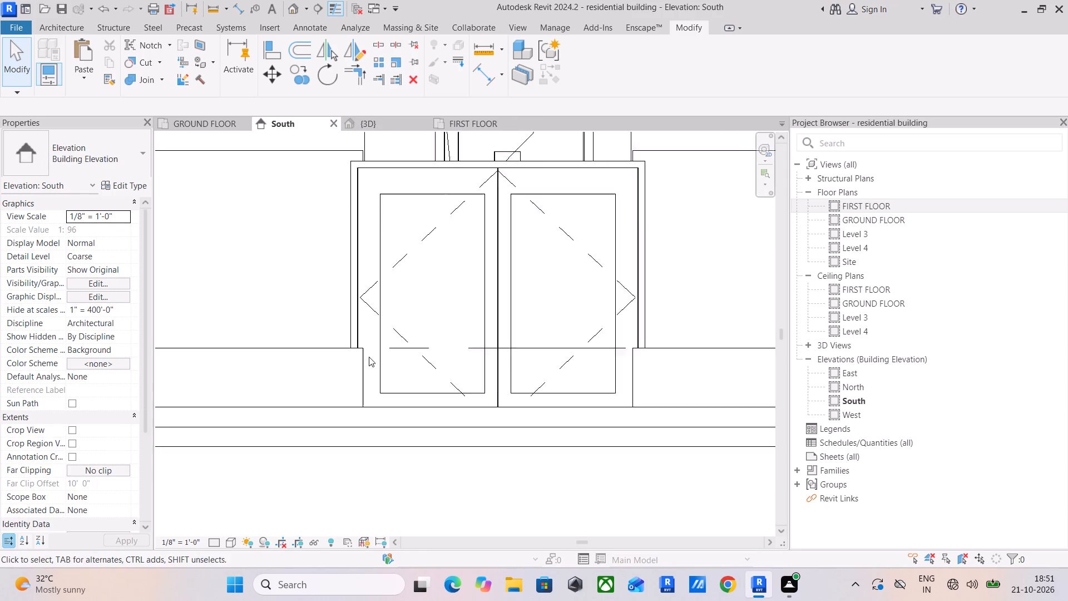
scroll(369, 357, "down", 2)
left_click(215, 121)
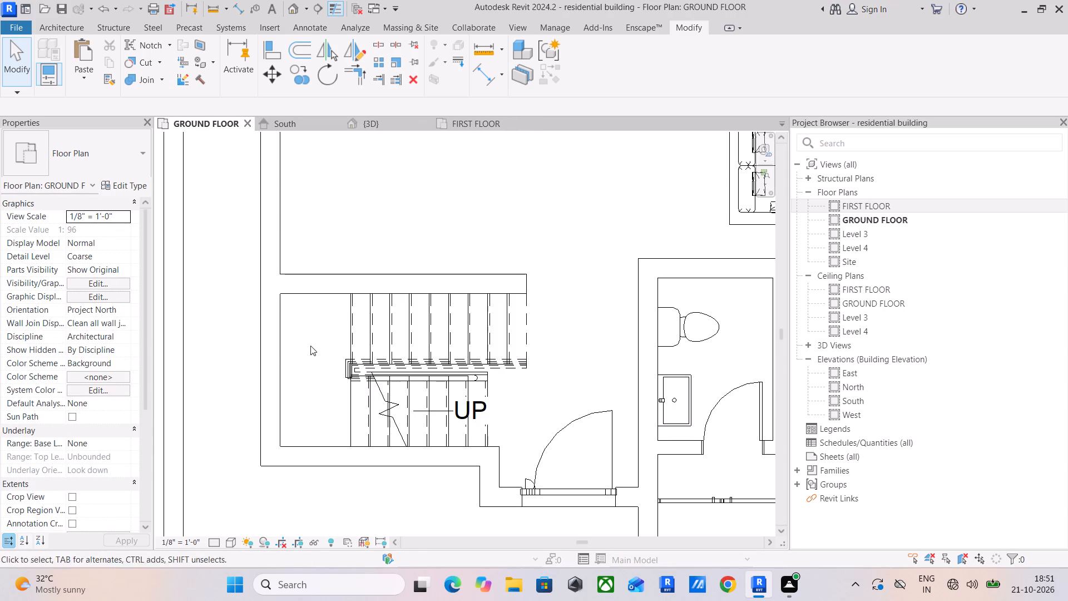
On the FIRST FLOOR plan, draw a 9" wall about 16'-11" long along the stair's south side, location line Finish Face: Exterior.
left_click(317, 461)
left_click(550, 77)
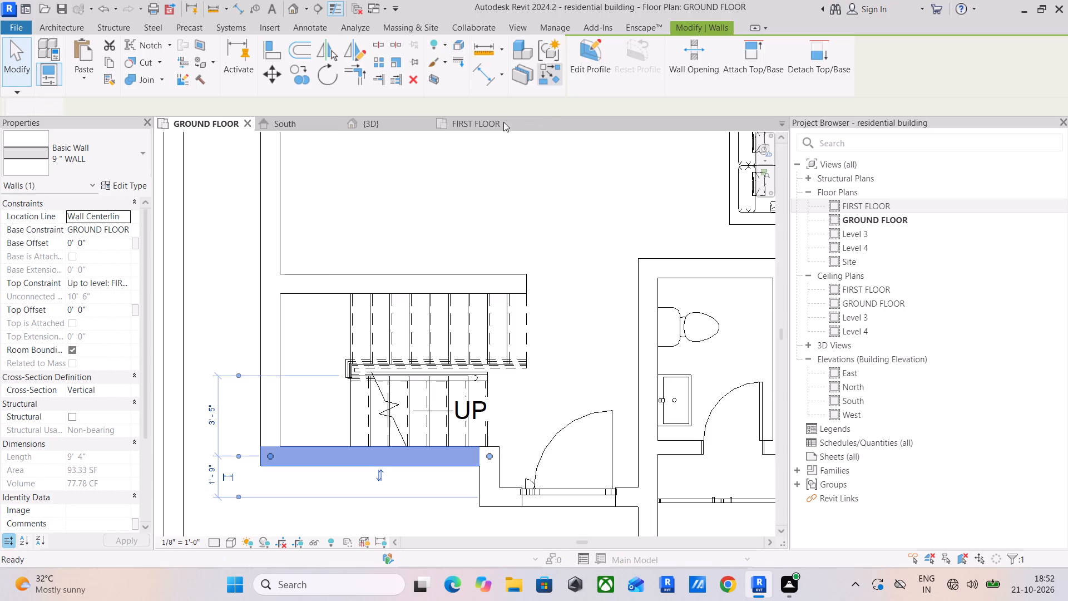
left_click(496, 121)
scroll(407, 225, "down", 2)
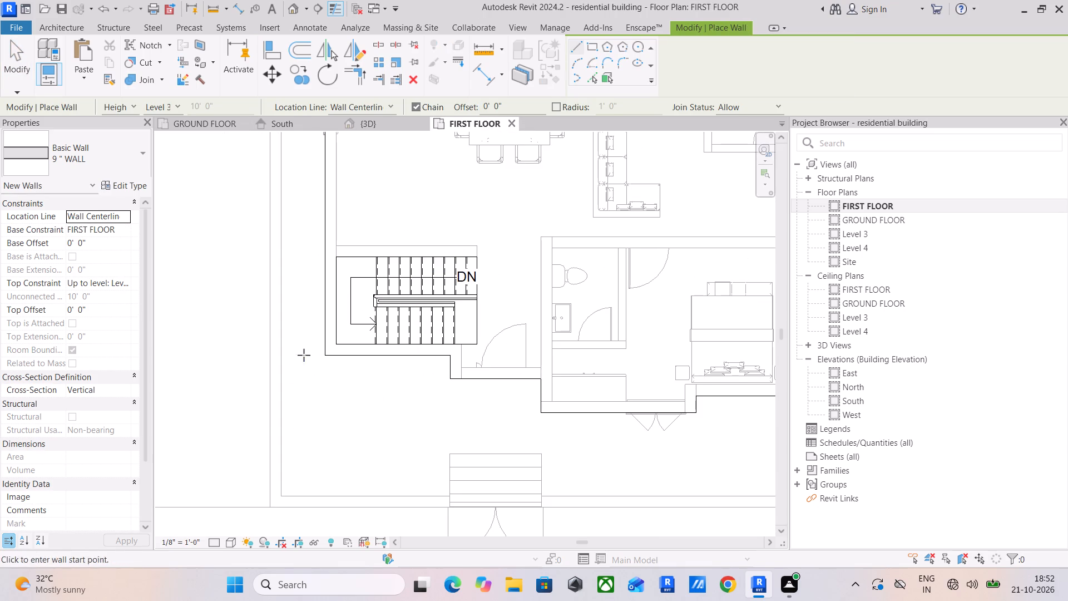
left_click(323, 359)
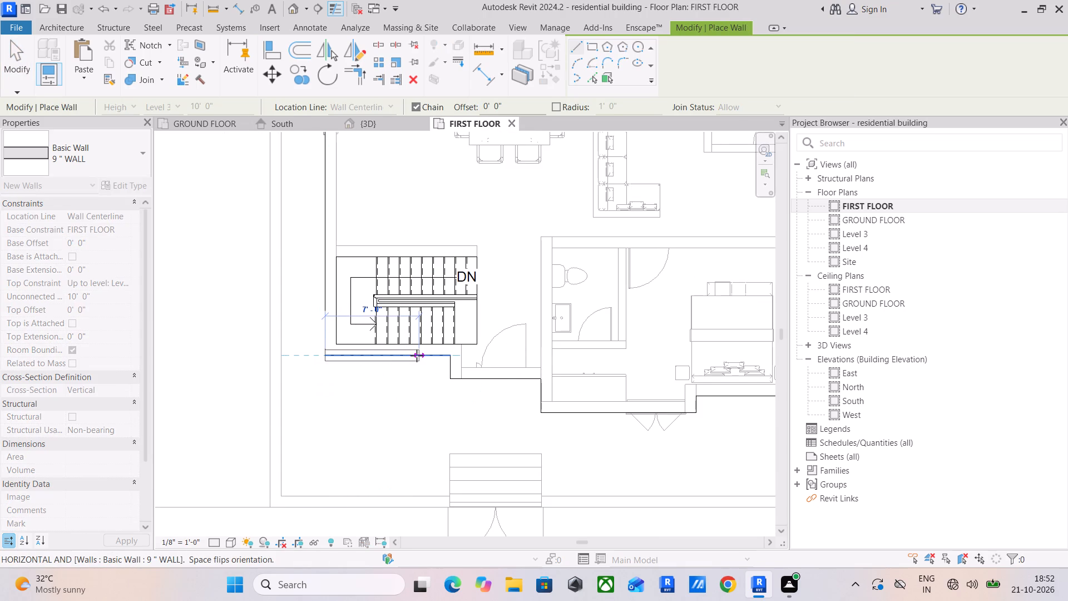
key("Escape")
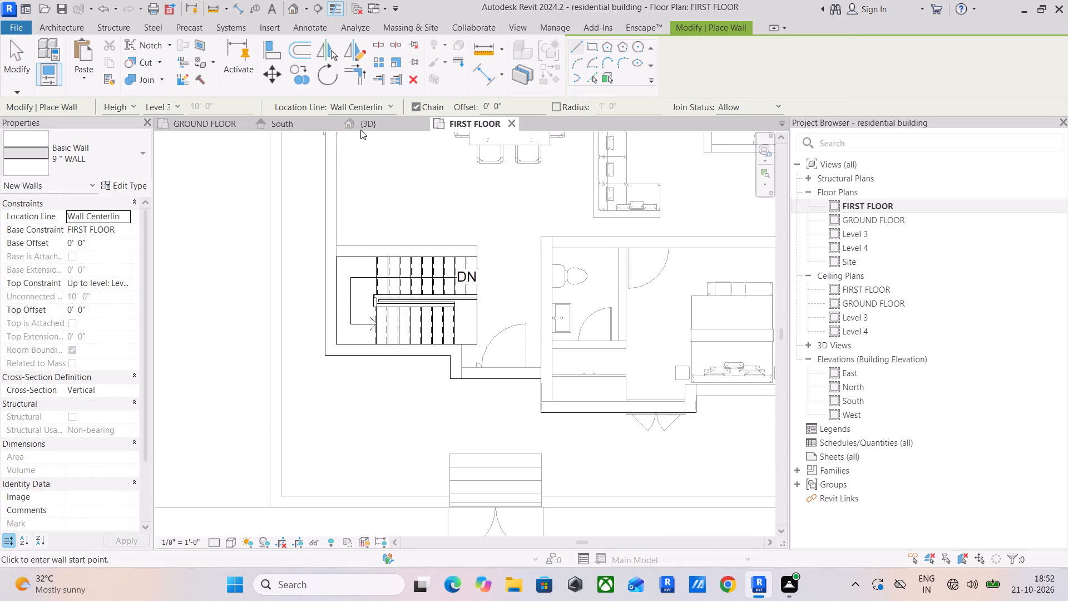
left_click(380, 100)
left_click(366, 144)
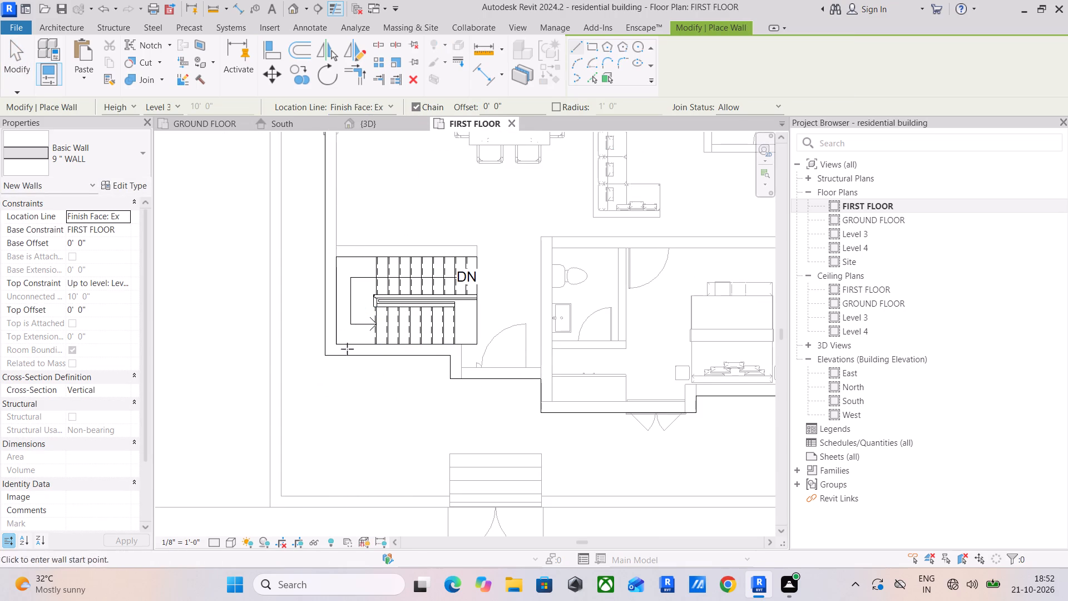
left_click(324, 353)
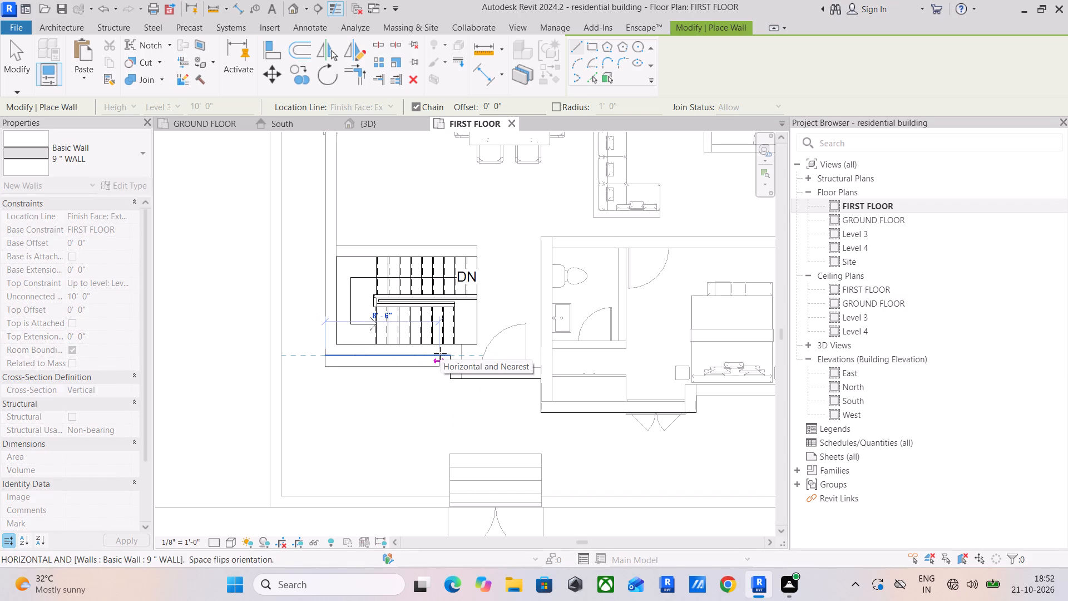
key("space")
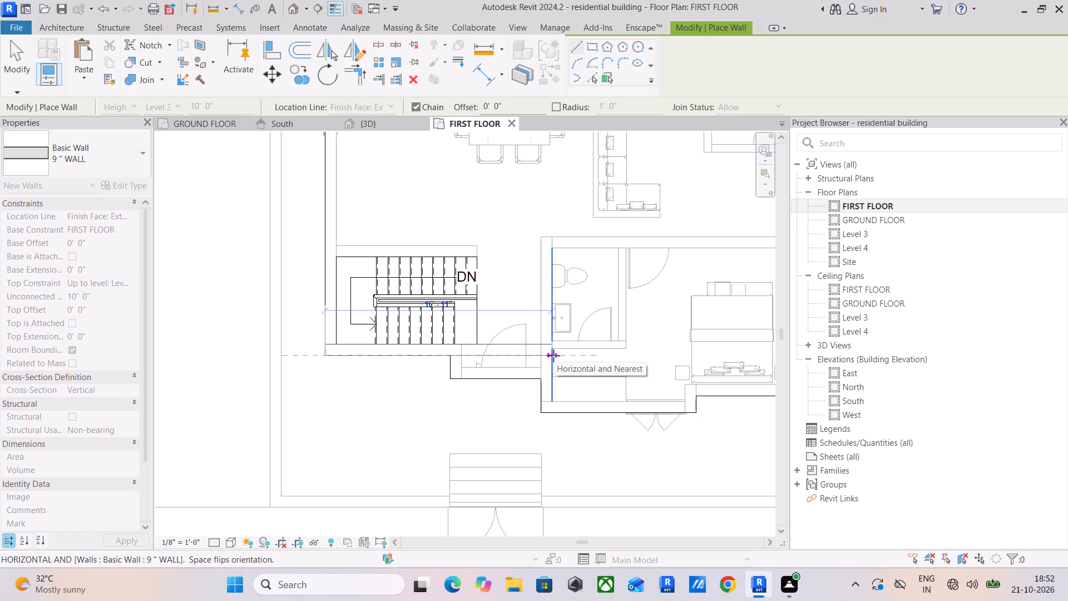
left_click(553, 356)
key("Escape")
Draw 9" walls around the stair's other sides: about 7'-4" along the west side and about 17'-0" along the north side.
left_click(328, 342)
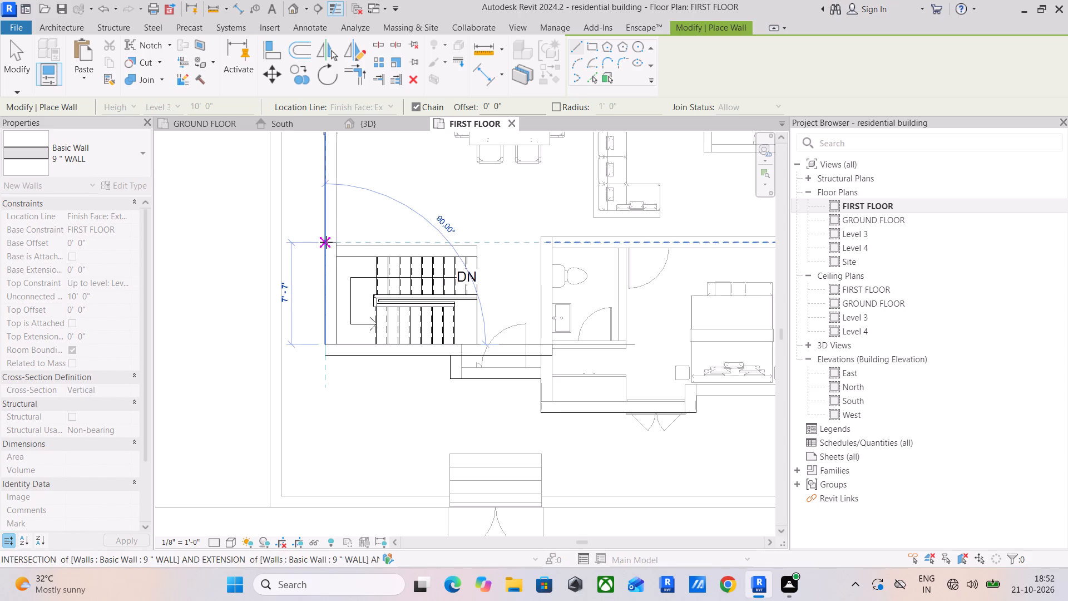
scroll(326, 248, "up", 5)
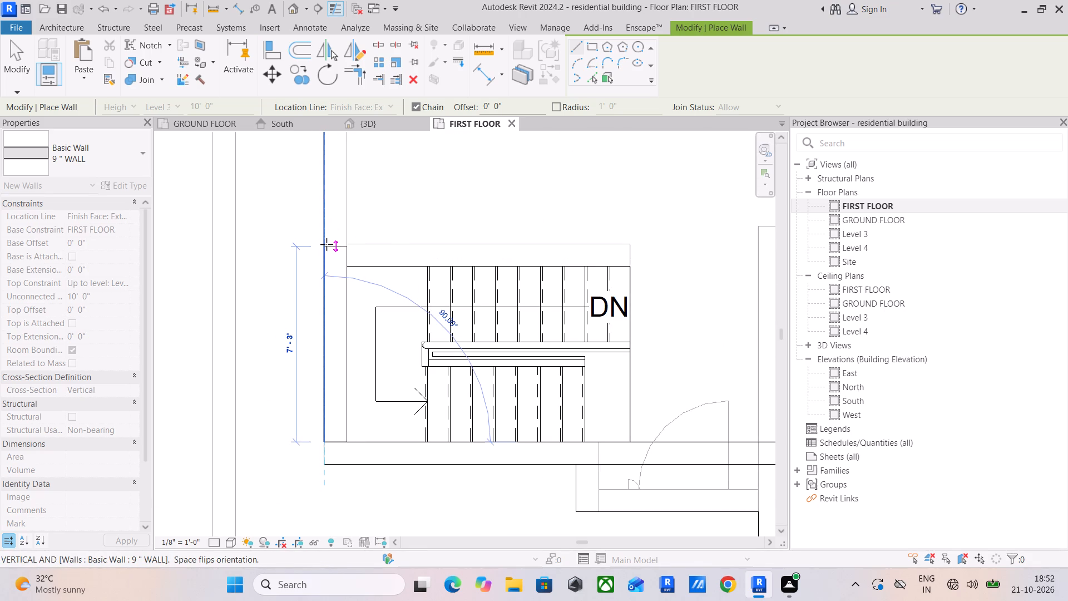
scroll(327, 244, "up", 5)
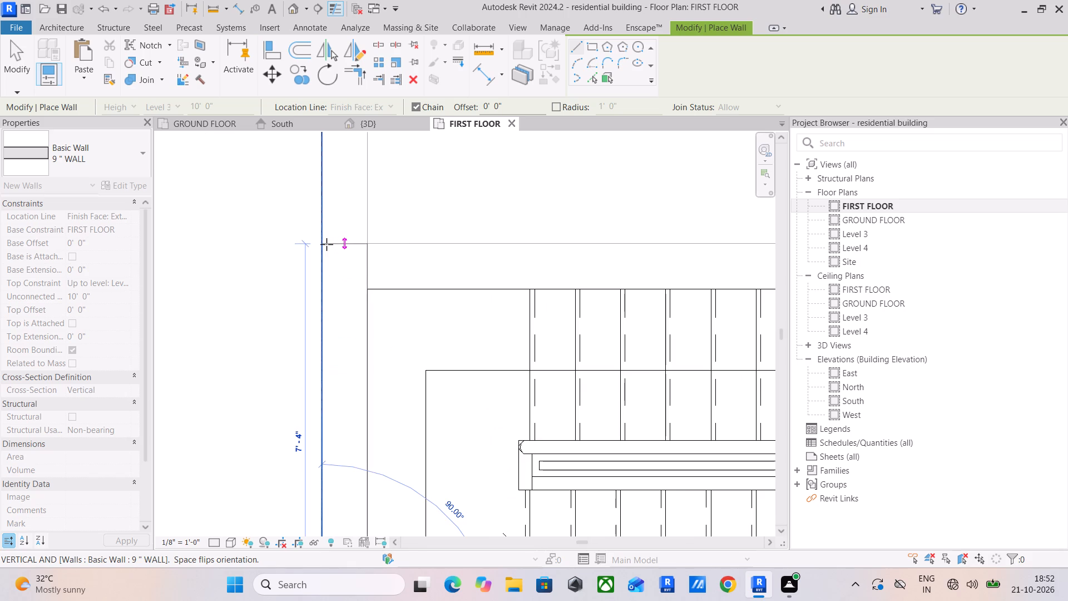
scroll(327, 244, "up", 5)
left_click(327, 244)
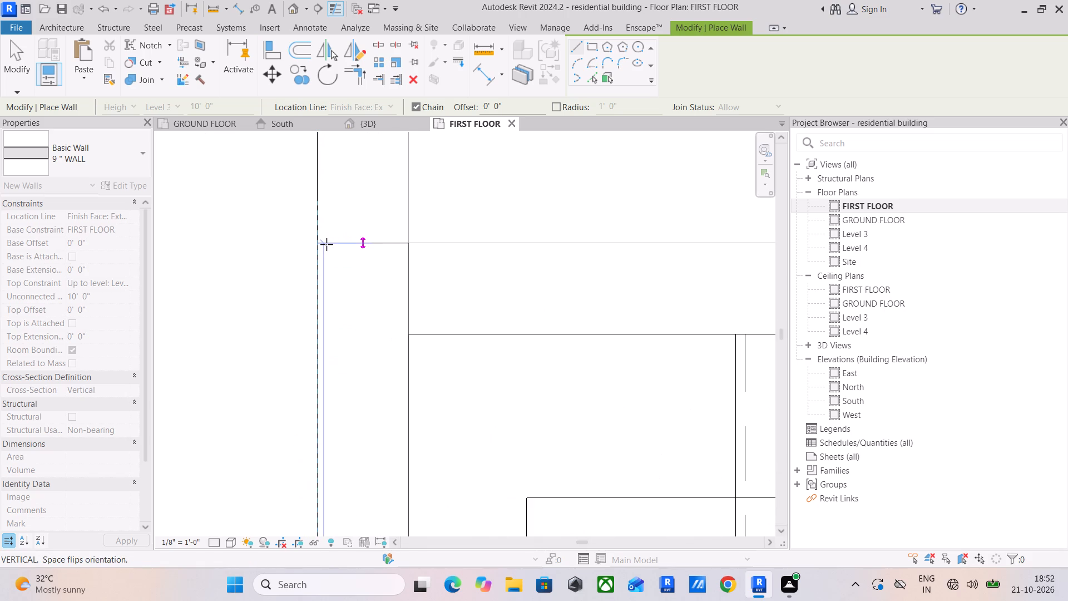
scroll(426, 244, "down", 10)
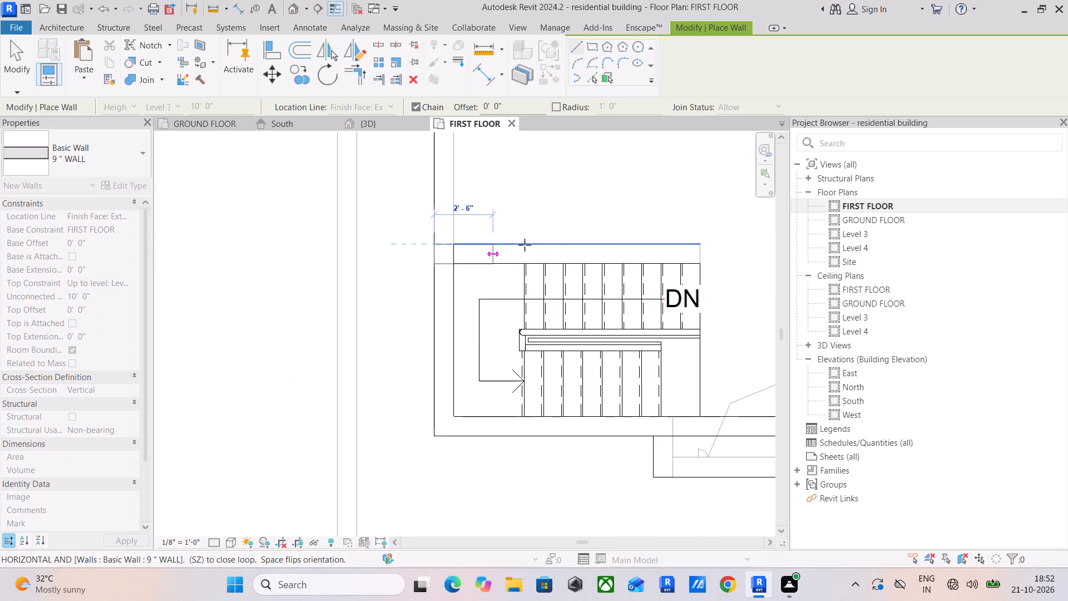
scroll(525, 245, "down", 5)
middle_click_drag(640, 239, 303, 262)
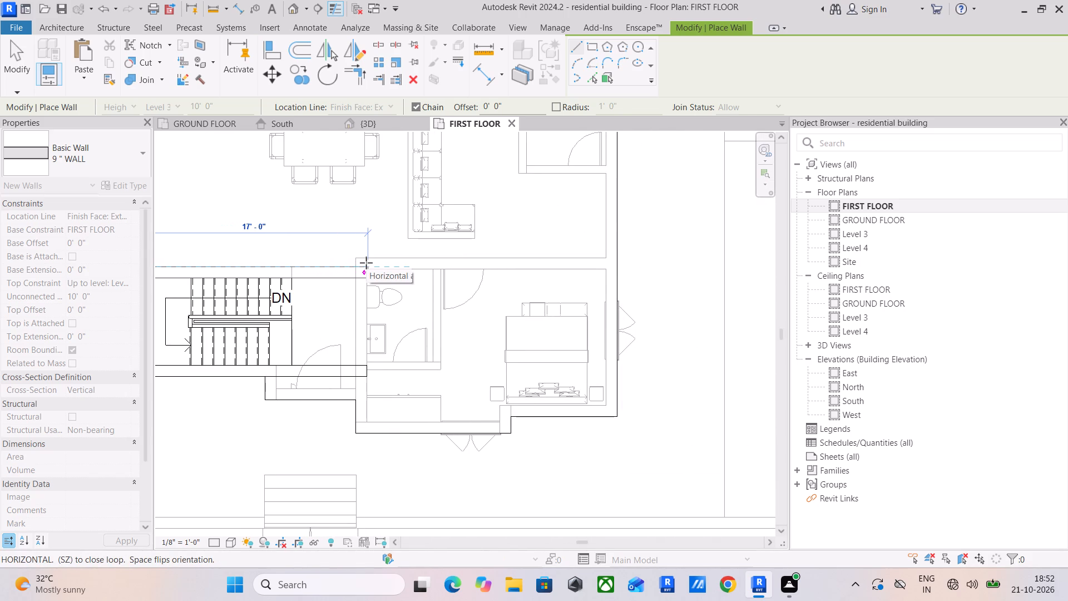
left_click(366, 263)
key("Escape")
middle_click_drag(253, 311, 341, 307)
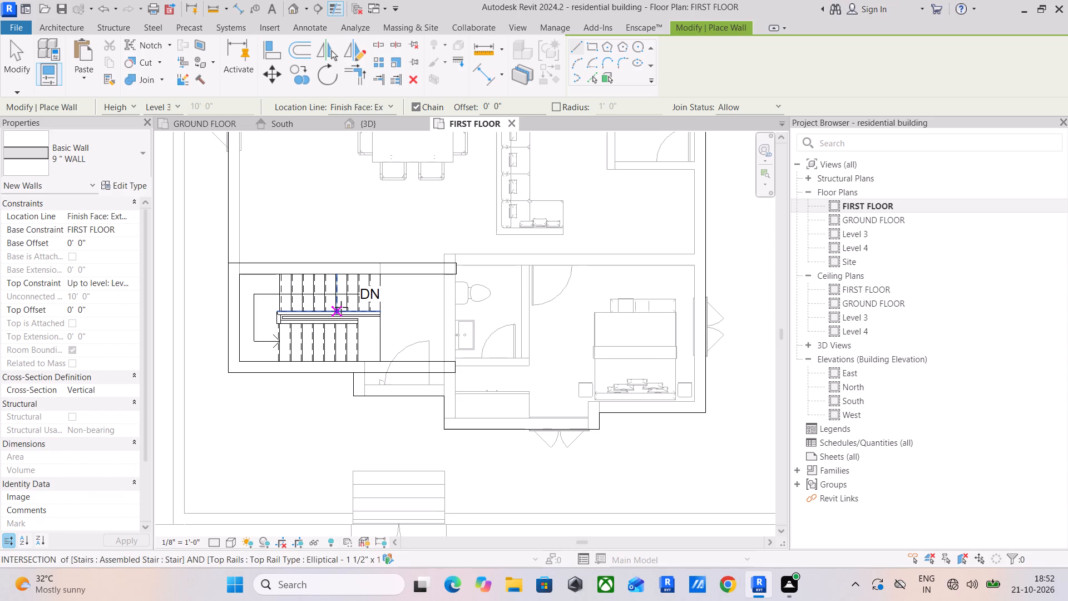
key("Escape")
key("Escape")
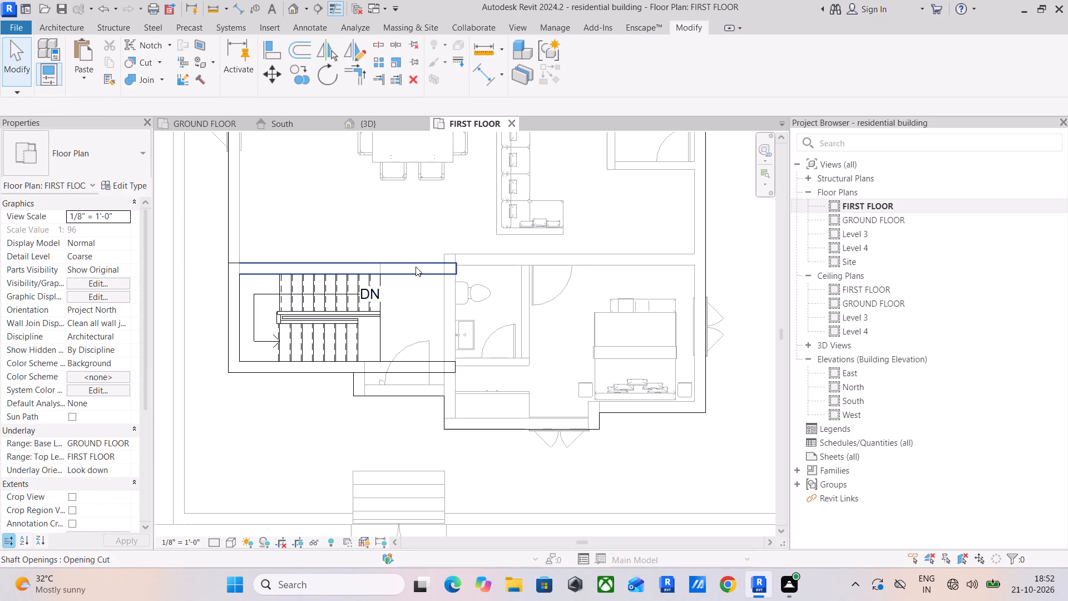
Check the top constraint of the stair's north wall and examine the new walls' height in the South elevation.
left_click(416, 267)
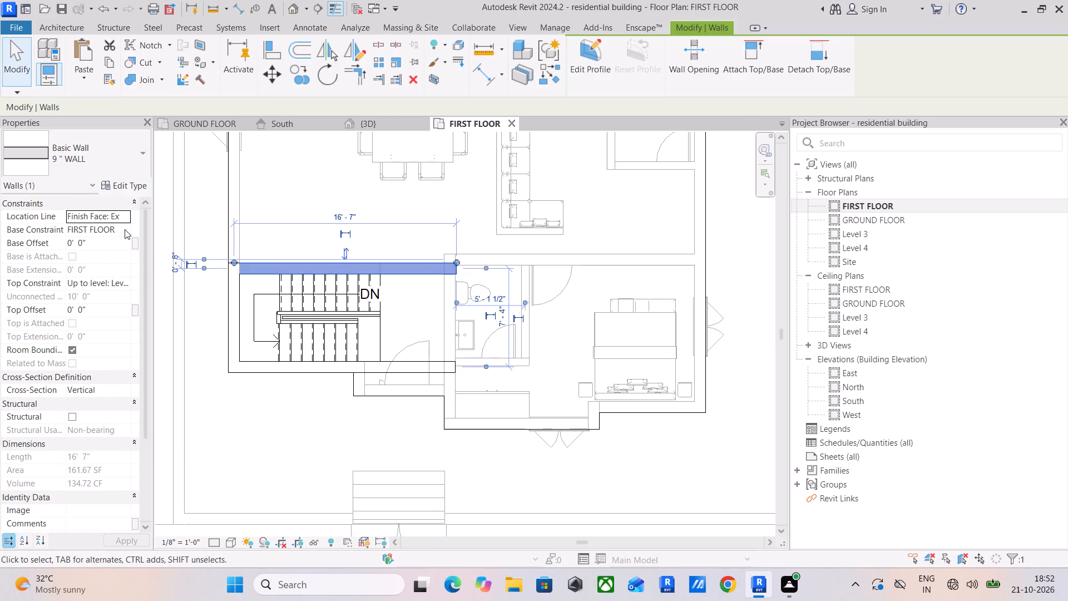
left_click(120, 282)
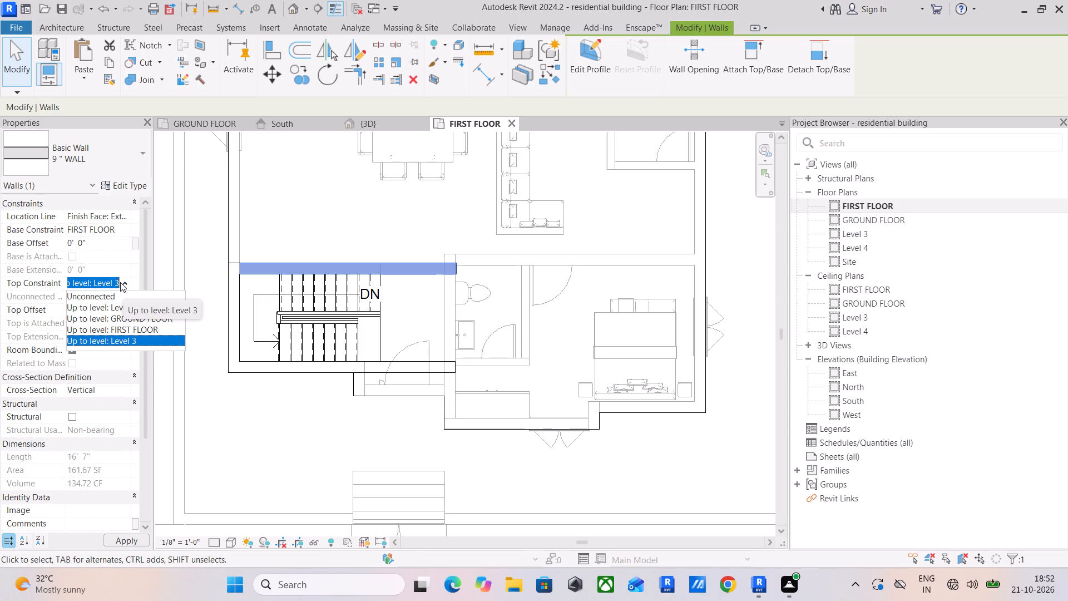
scroll(102, 317, "up", 4)
scroll(102, 317, "down", 4)
left_click(197, 188)
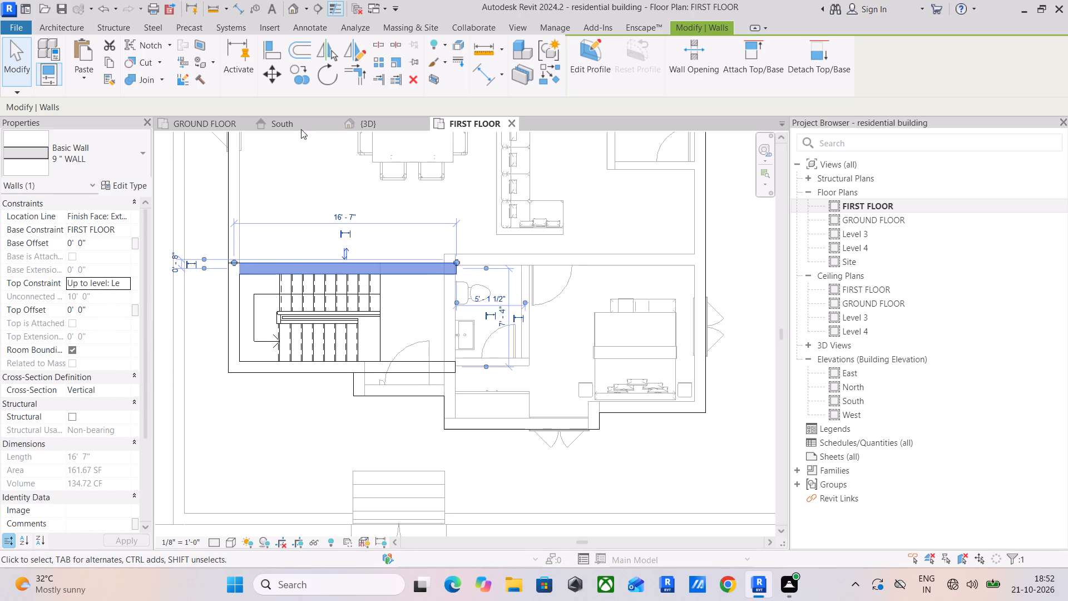
left_click(307, 115)
left_click(304, 126)
scroll(346, 238, "down", 10)
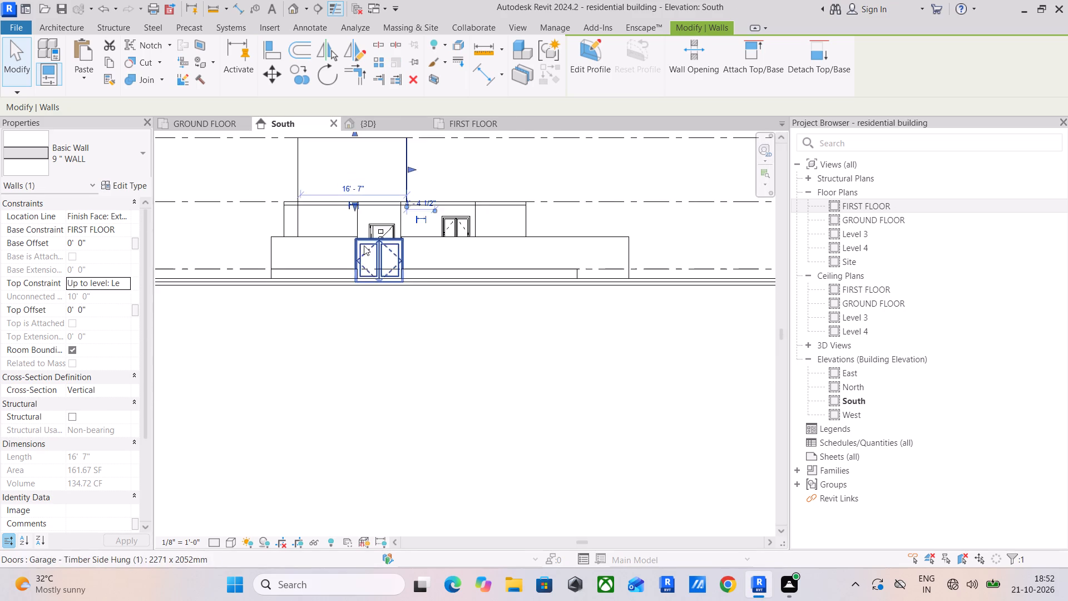
middle_click_drag(364, 248, 334, 390)
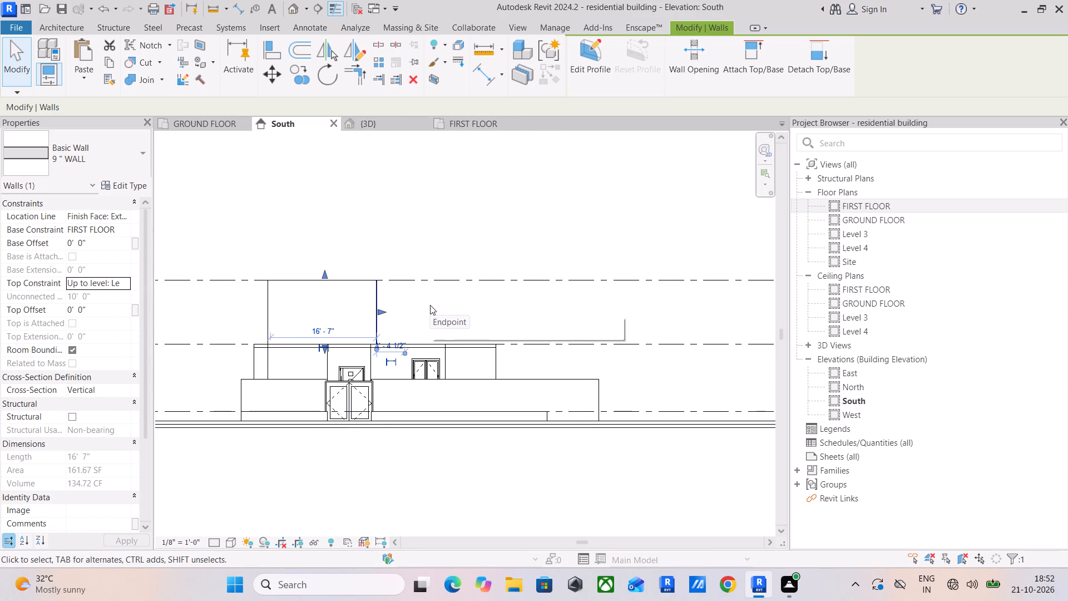
left_click(430, 305)
Inspect the first-floor stair walls from the front, above and the west side in the 3D view.
left_click(383, 123)
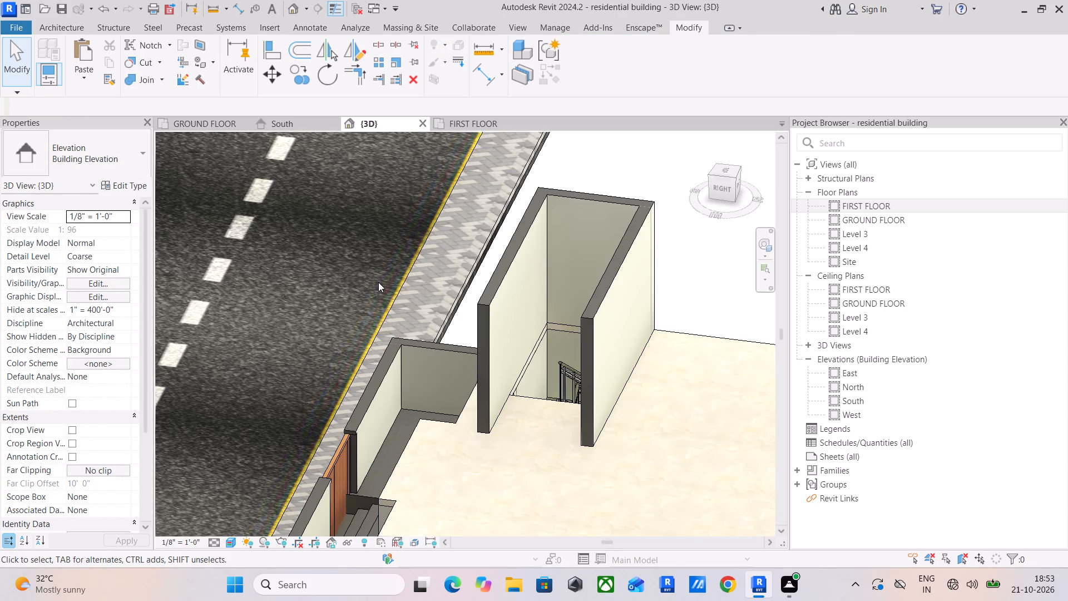
middle_click_drag(448, 308, 367, 296)
scroll(367, 296, "down", 3)
middle_click_drag(369, 300, 584, 245, "shift")
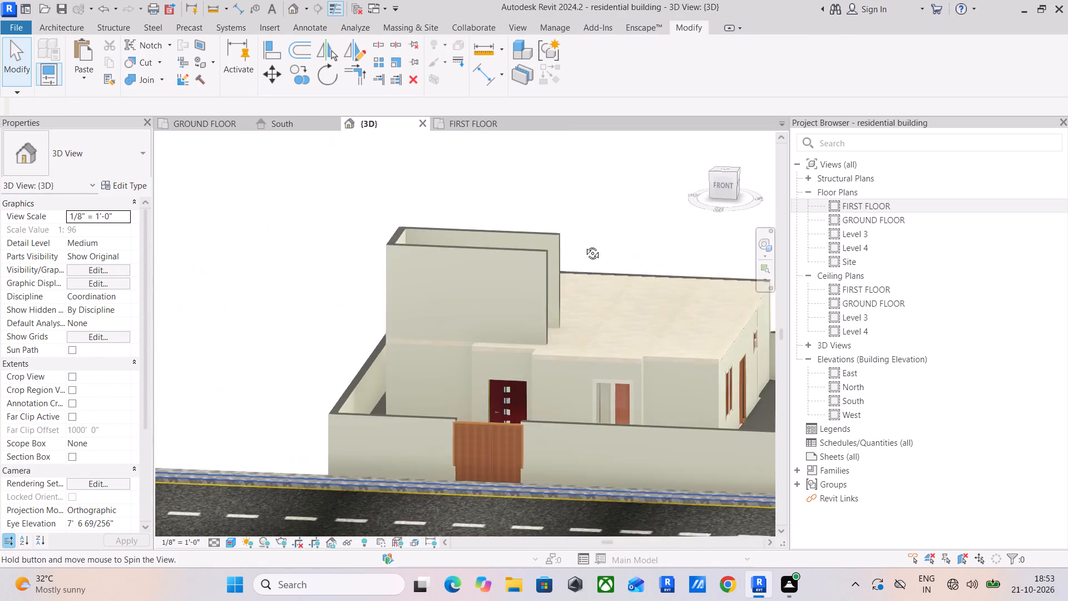
middle_click_drag(584, 245, 585, 244, "shift")
middle_click_drag(488, 272, 530, 321, "shift")
scroll(522, 329, "up", 3)
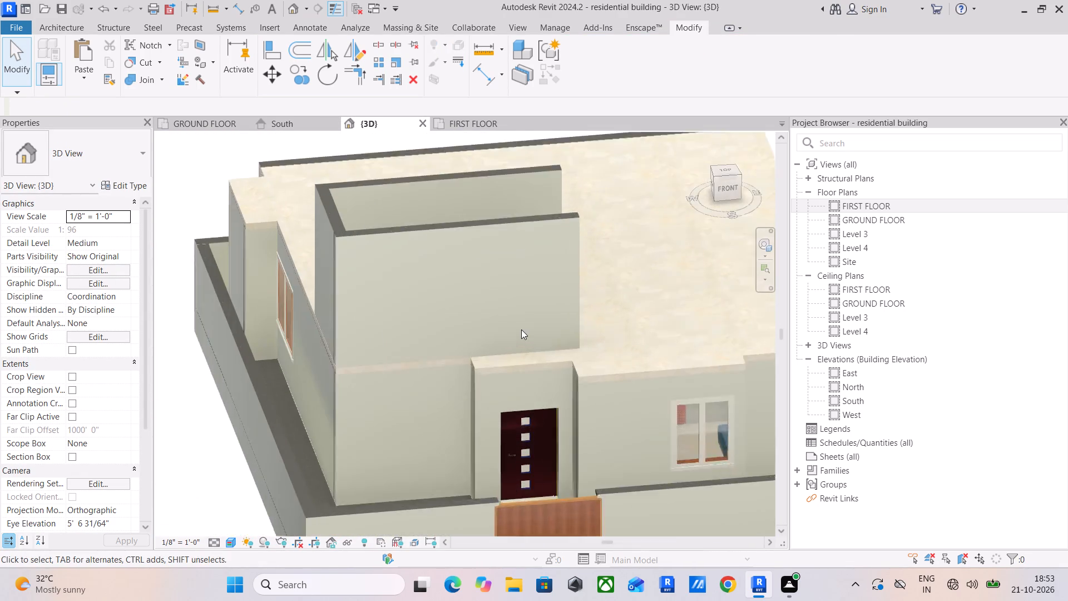
scroll(521, 329, "up", 2)
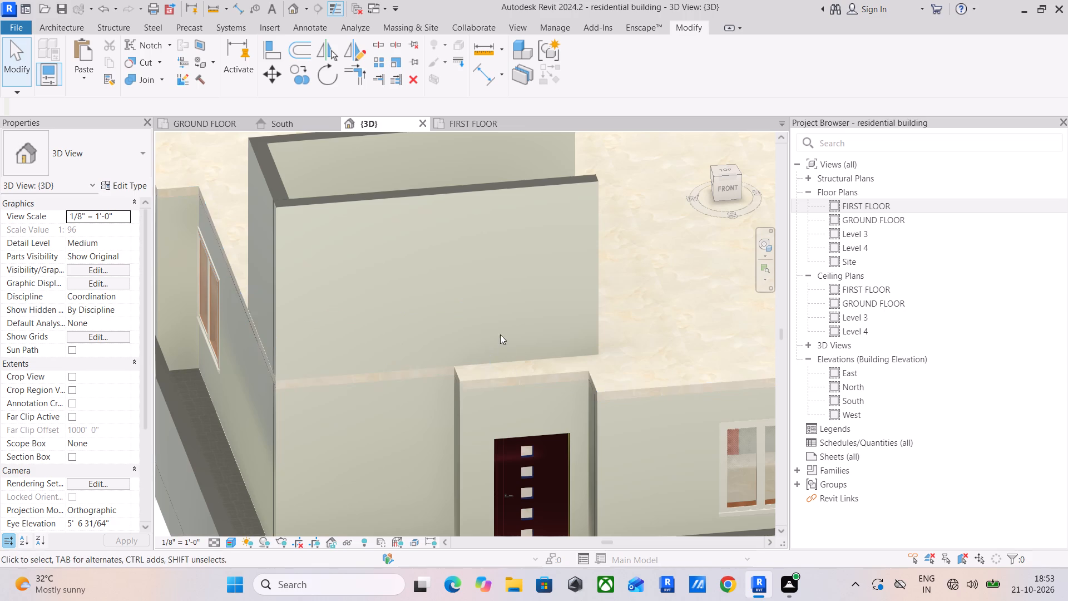
scroll(500, 334, "down", 3)
middle_click_drag(419, 348, 368, 294, "shift")
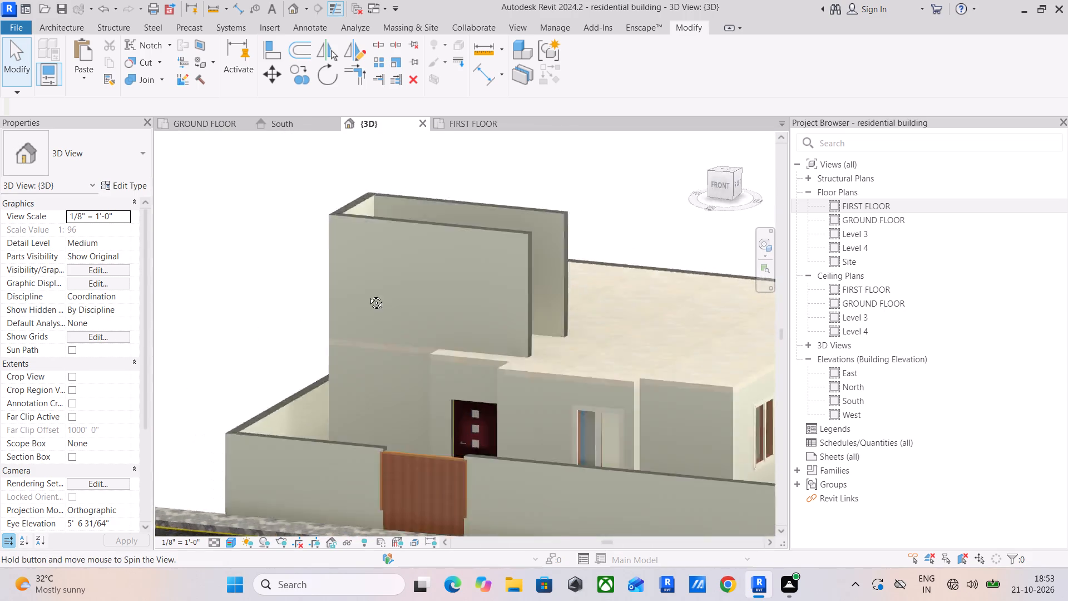
middle_click_drag(368, 294, 387, 289, "shift")
middle_click_drag(422, 288, 446, 293, "shift")
middle_click_drag(453, 294, 554, 279, "shift")
Extend the bases of the south and west stair walls to the slab's underside, giving the south wall a -0' 6" base offset.
scroll(378, 367, "up", 5)
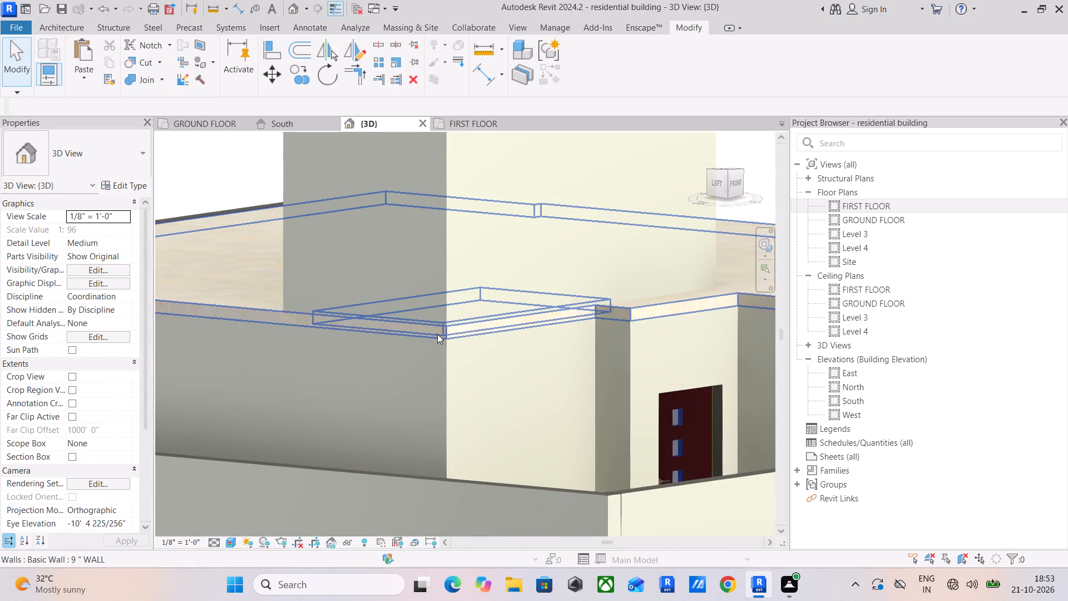
left_click(449, 293)
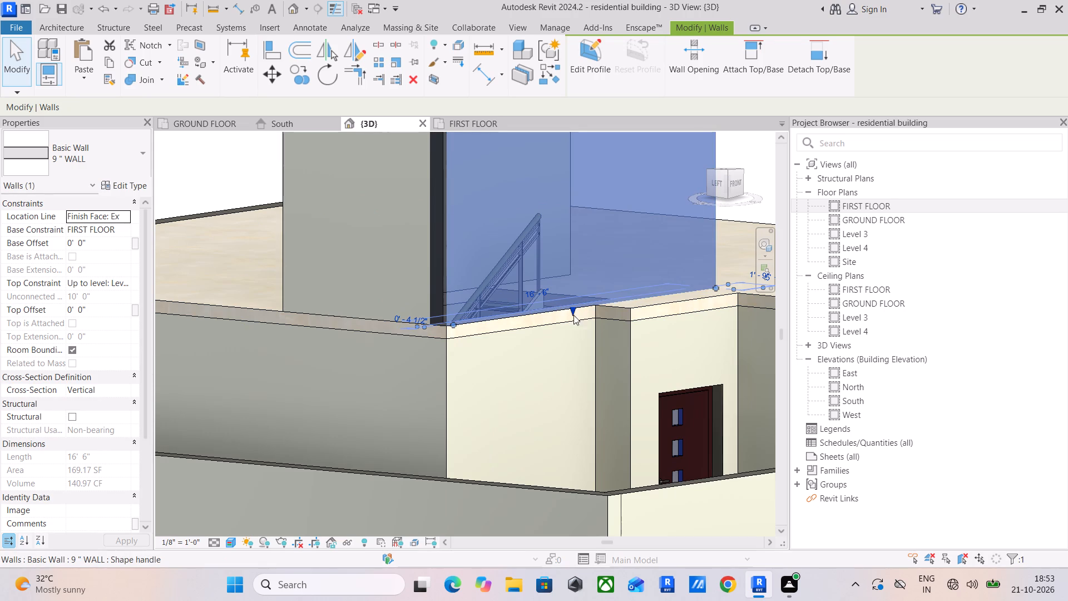
left_click_drag(571, 311, 572, 322)
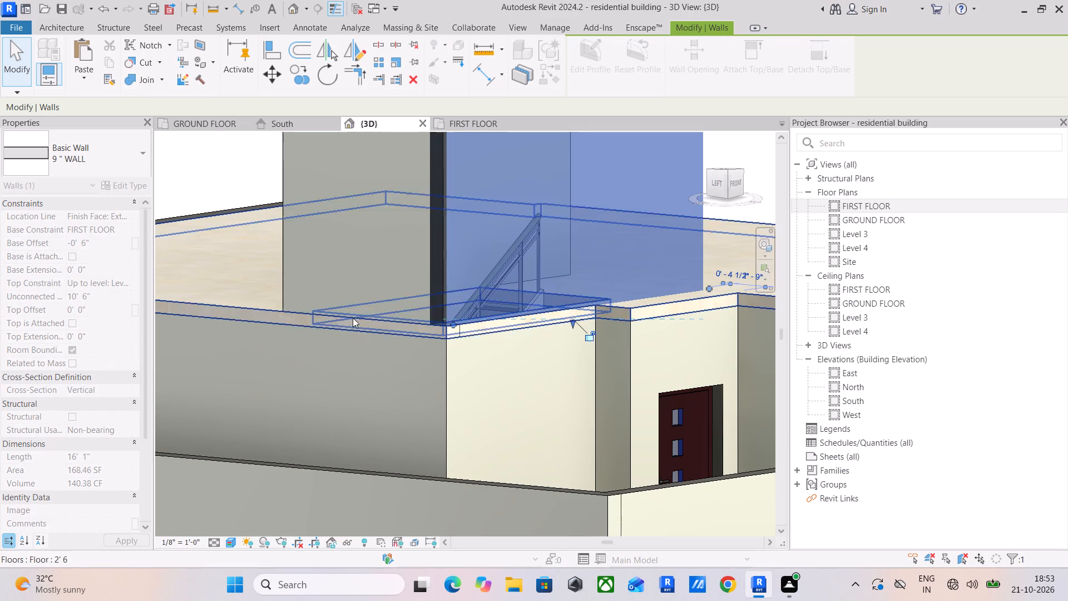
left_click(281, 262)
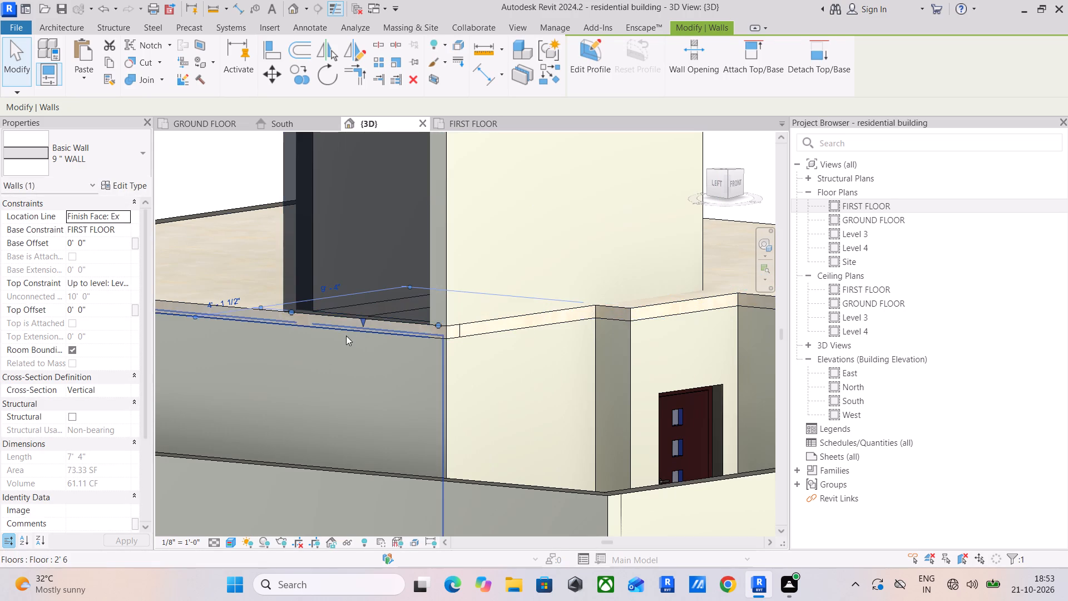
left_click_drag(362, 321, 360, 331)
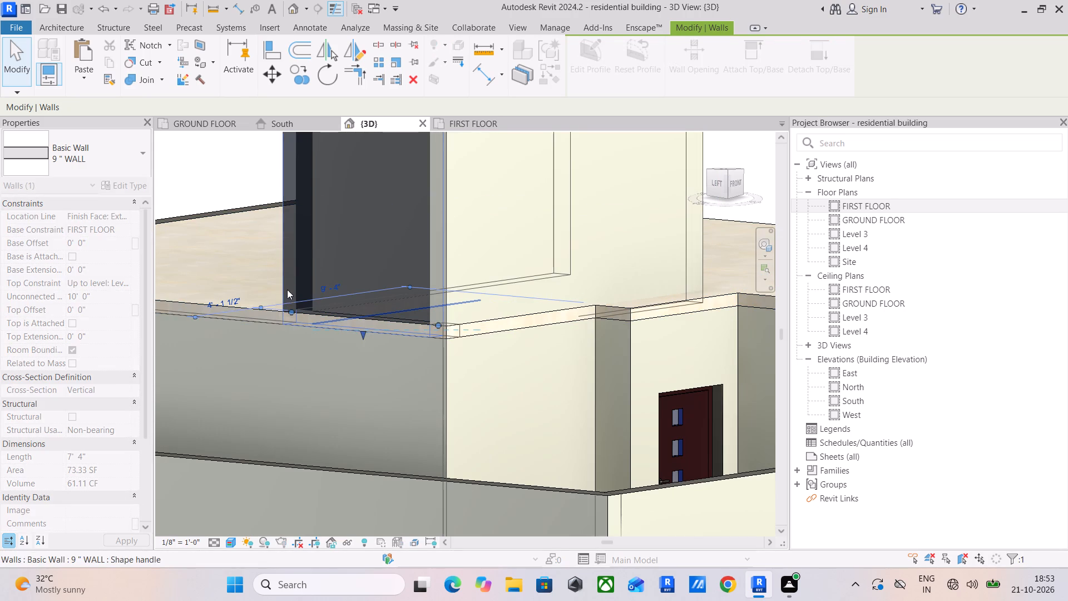
left_click(244, 226)
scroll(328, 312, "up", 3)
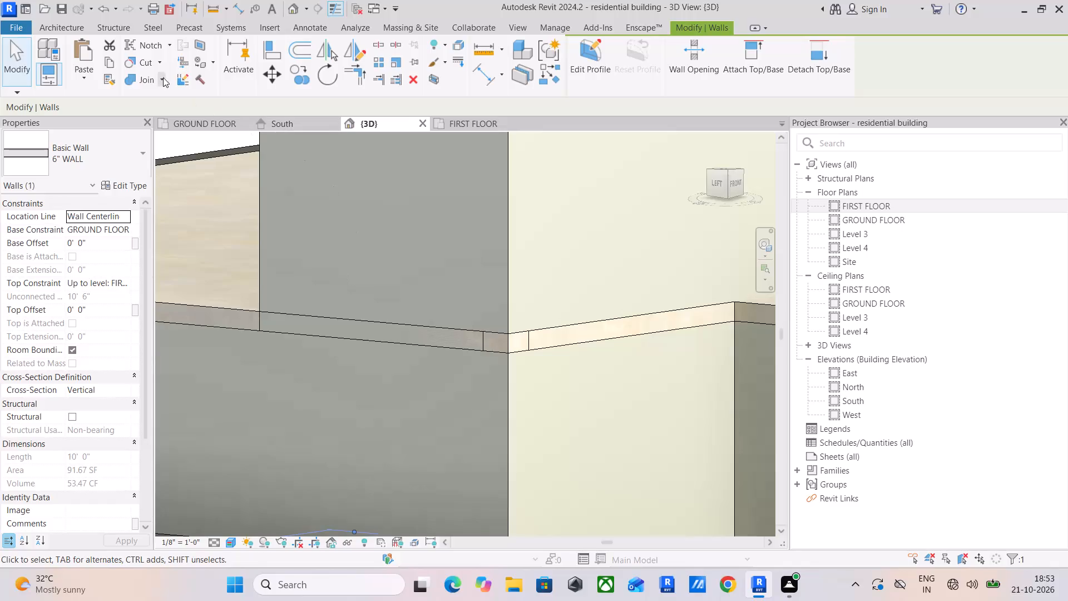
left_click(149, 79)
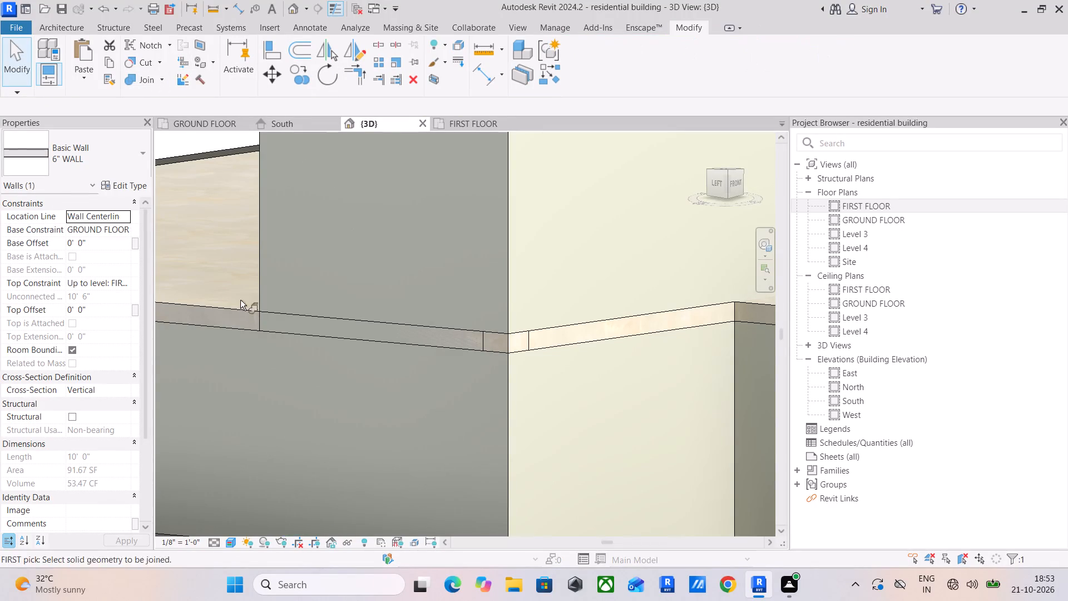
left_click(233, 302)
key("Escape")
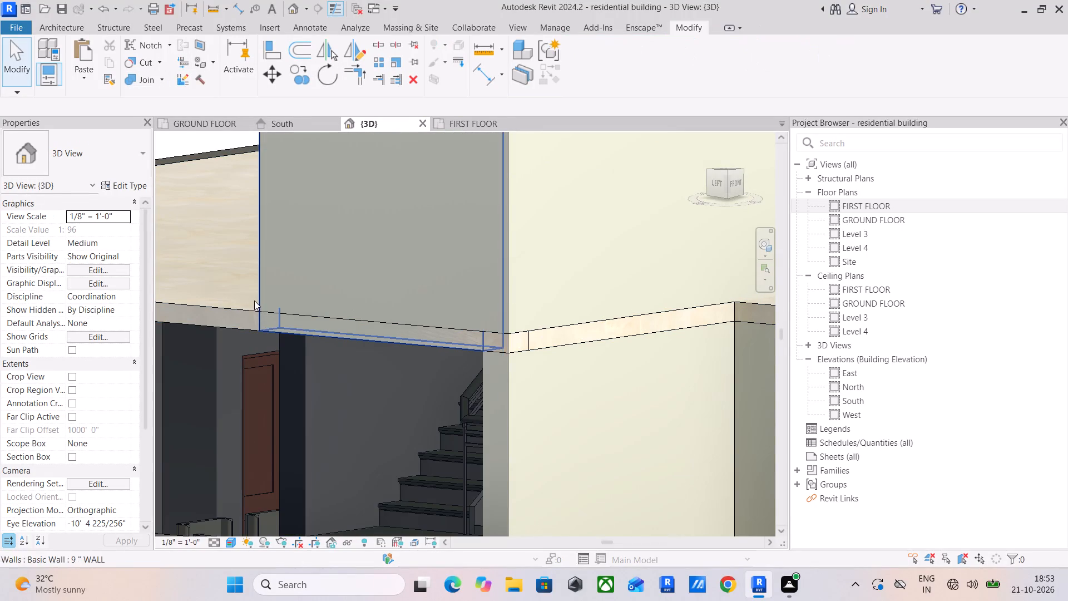
Join the first-floor slab with the stair's west and south 9" walls.
left_click(154, 81)
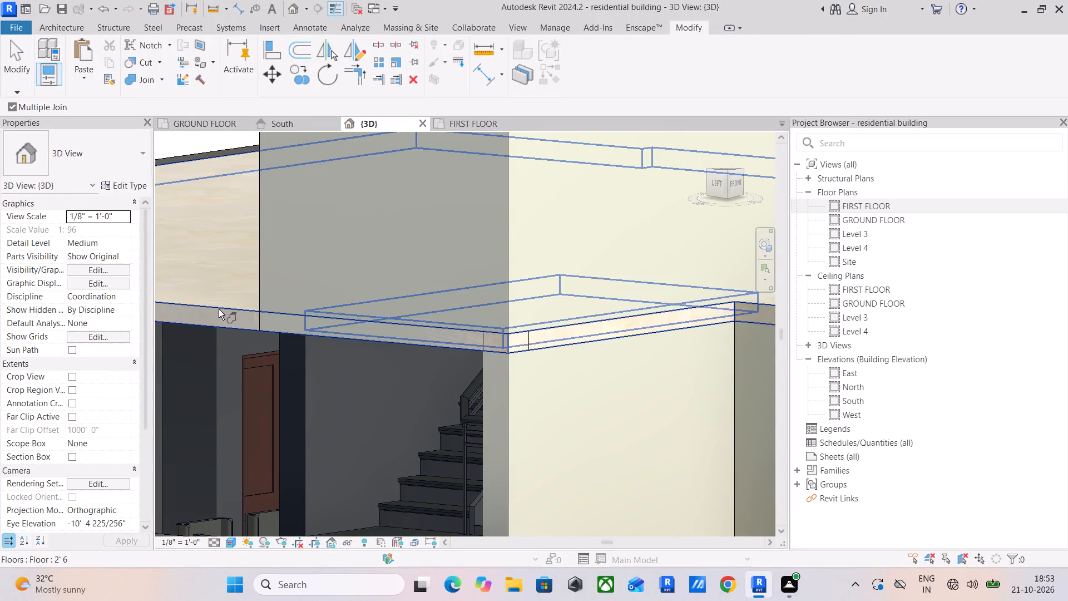
left_click(219, 304)
left_click(260, 249)
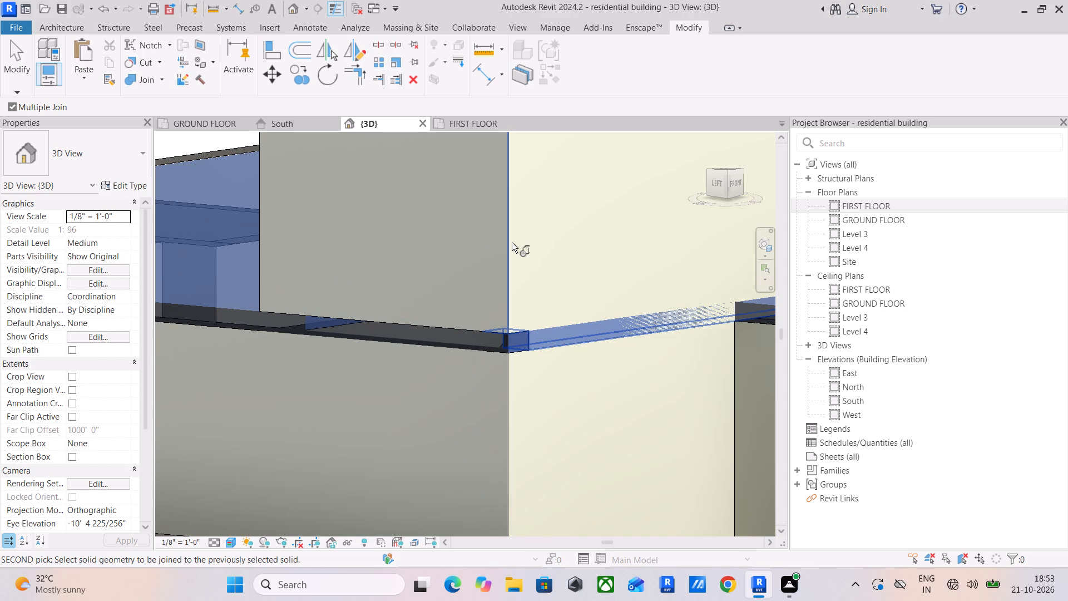
left_click(512, 239)
key("Escape")
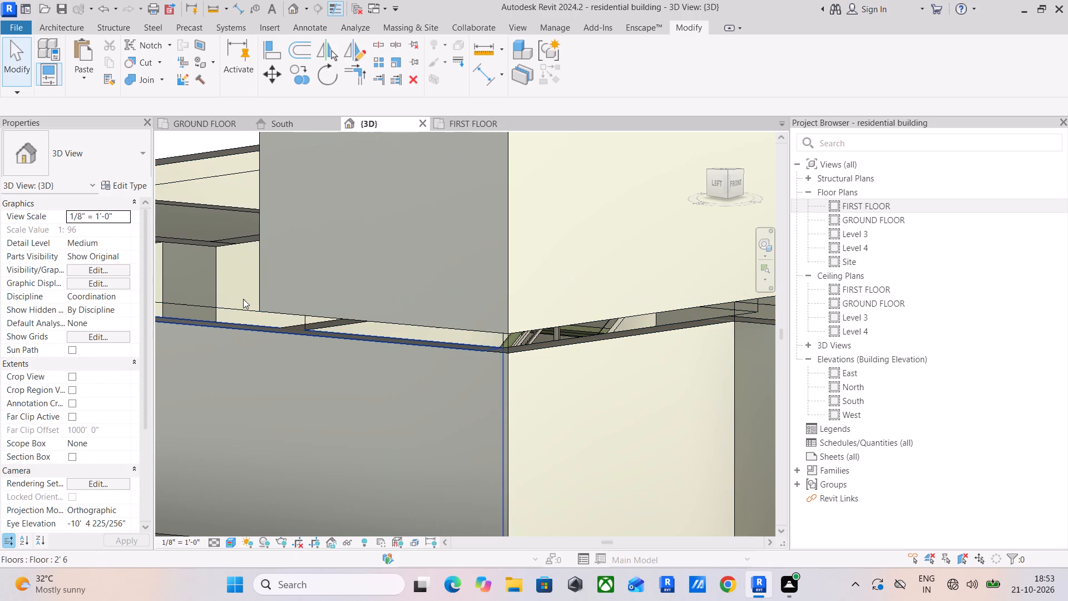
left_click(232, 306)
key("Escape")
Set the 3D view's detail level to Fine.
scroll(222, 321, "down", 3)
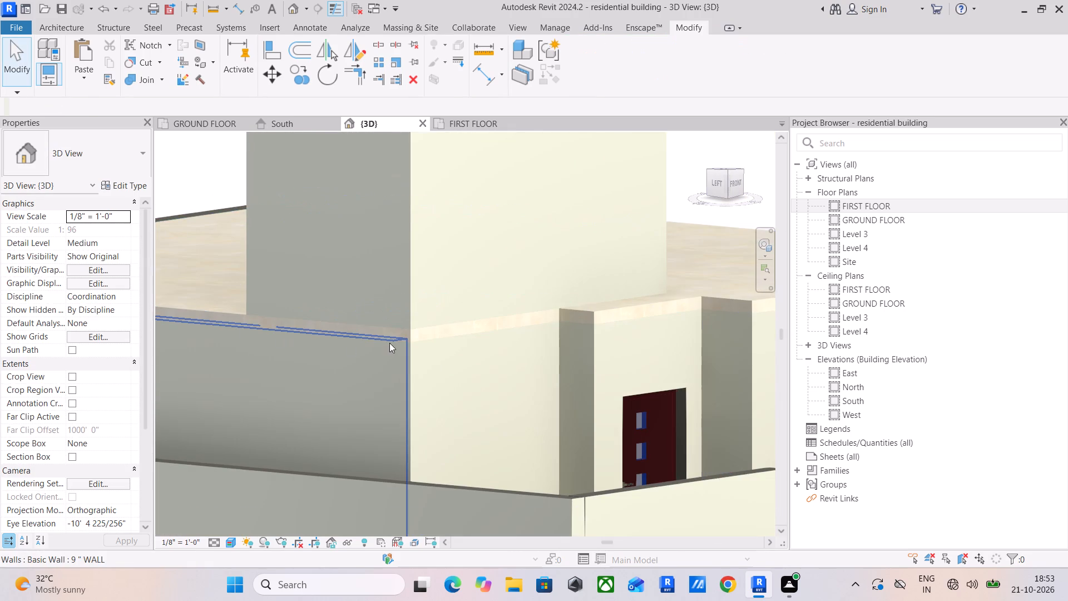
scroll(380, 333, "down", 2)
middle_click_drag(408, 333, 306, 395, "shift")
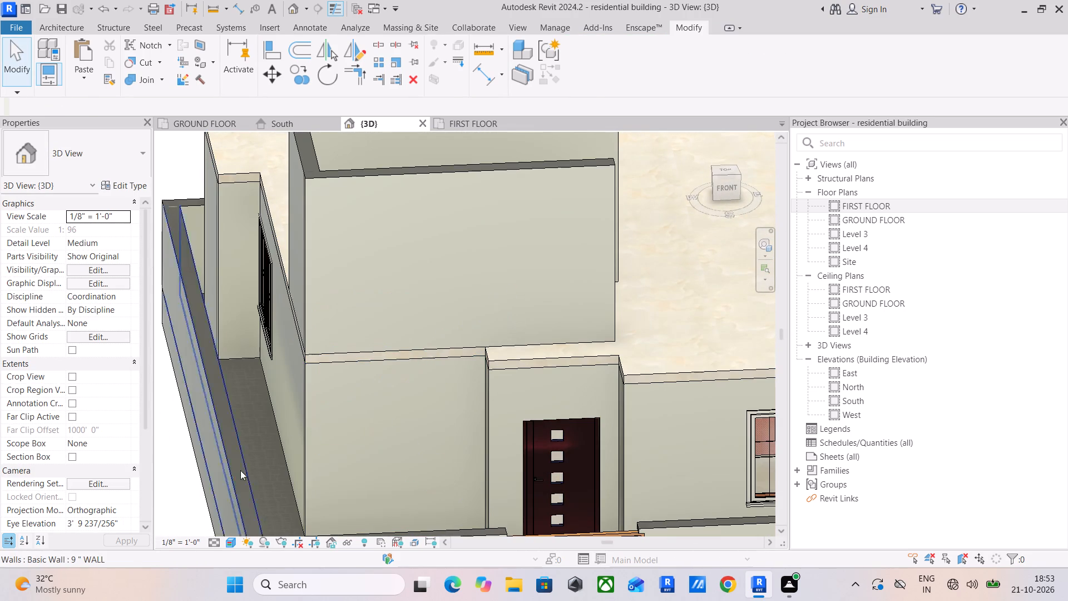
left_click(214, 538)
left_click(229, 526)
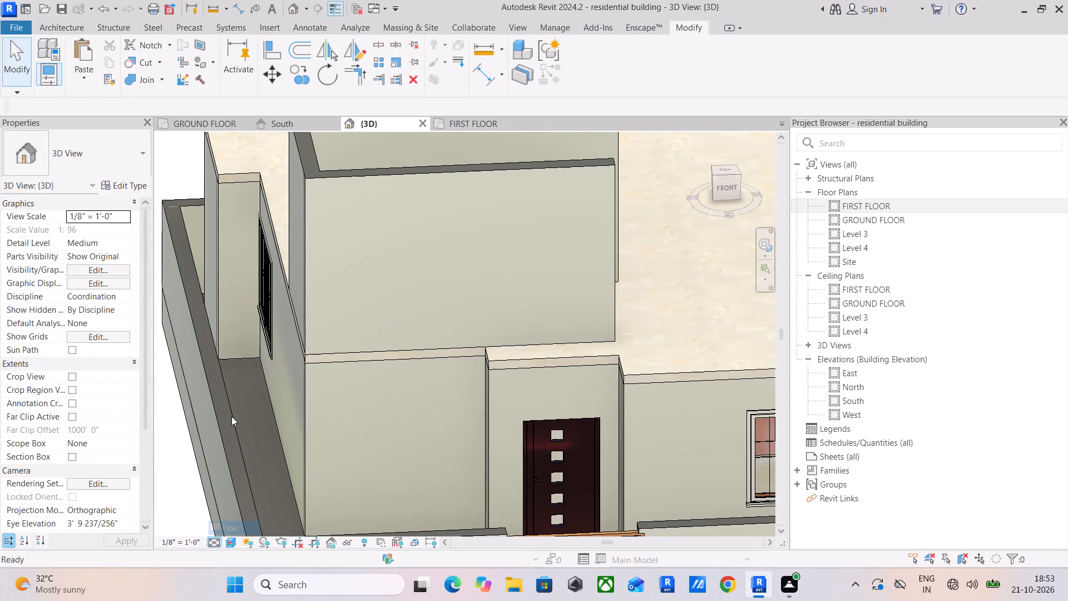
Inspect the stair walls and first-floor slab edges from the west, east, front and above in the 3D view.
middle_click_drag(231, 411, 597, 385, "shift")
middle_click_drag(582, 391, 412, 454, "shift")
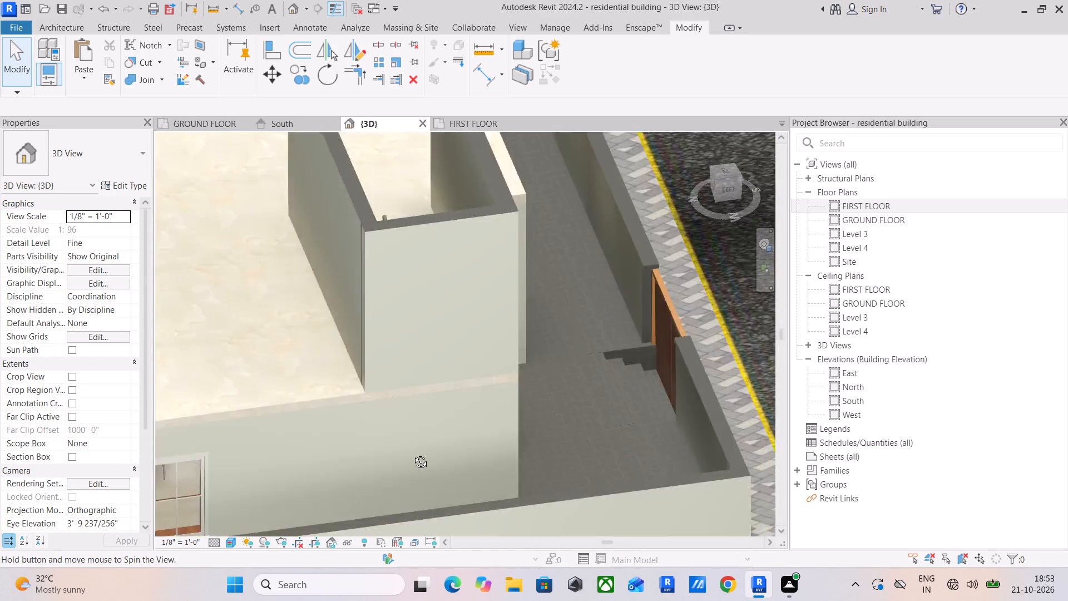
middle_click_drag(412, 454, 130, 401, "shift")
middle_click_drag(468, 349, 298, 373, "shift")
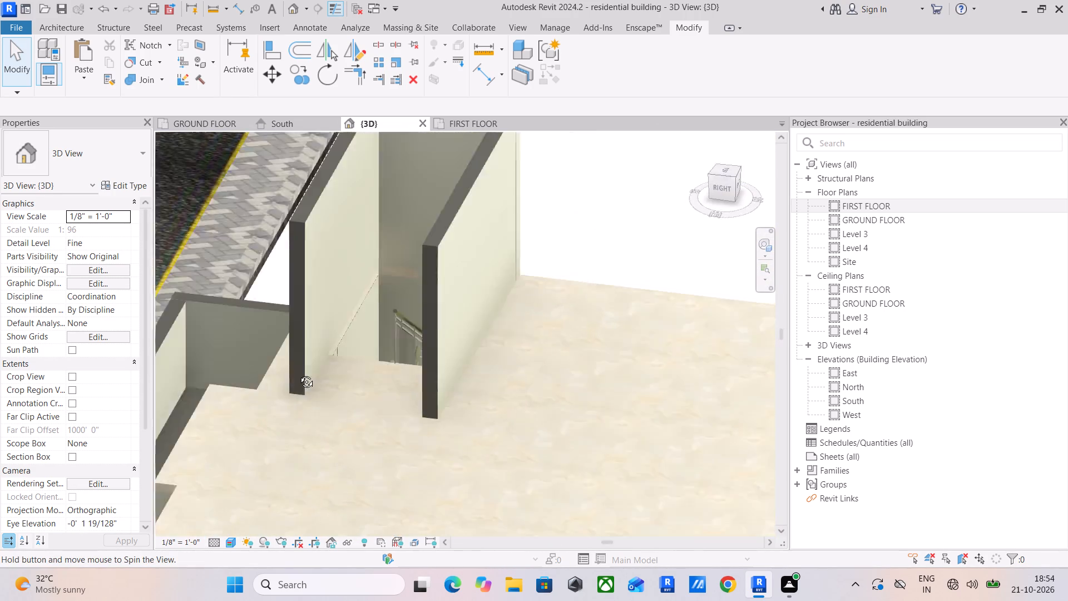
middle_click_drag(298, 373, 309, 390, "shift")
scroll(378, 337, "up", 4)
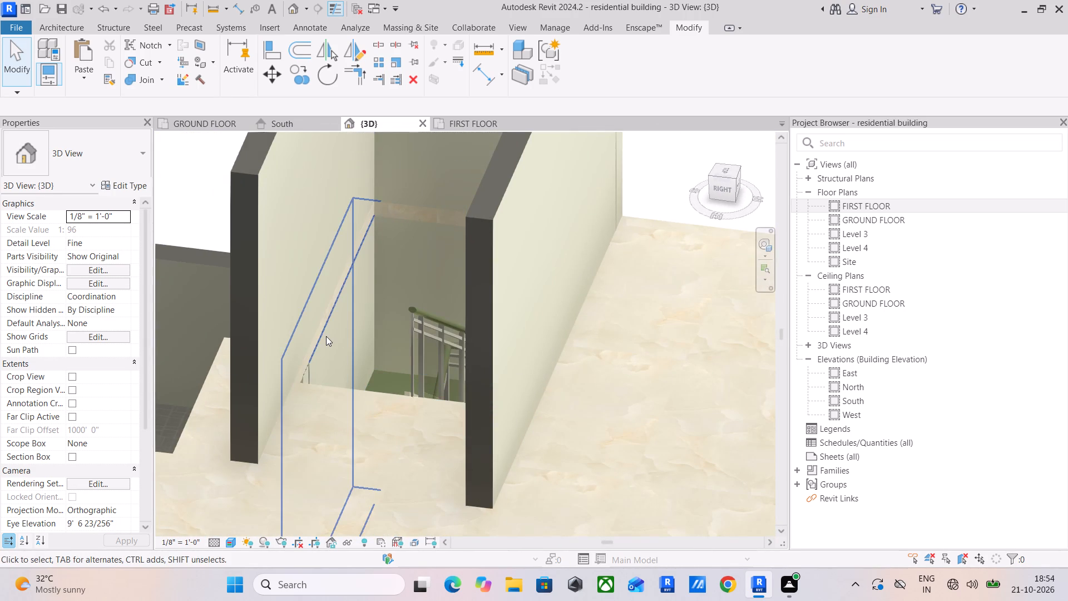
scroll(326, 336, "down", 5)
middle_click_drag(325, 343, 551, 286, "shift")
scroll(419, 345, "down", 3)
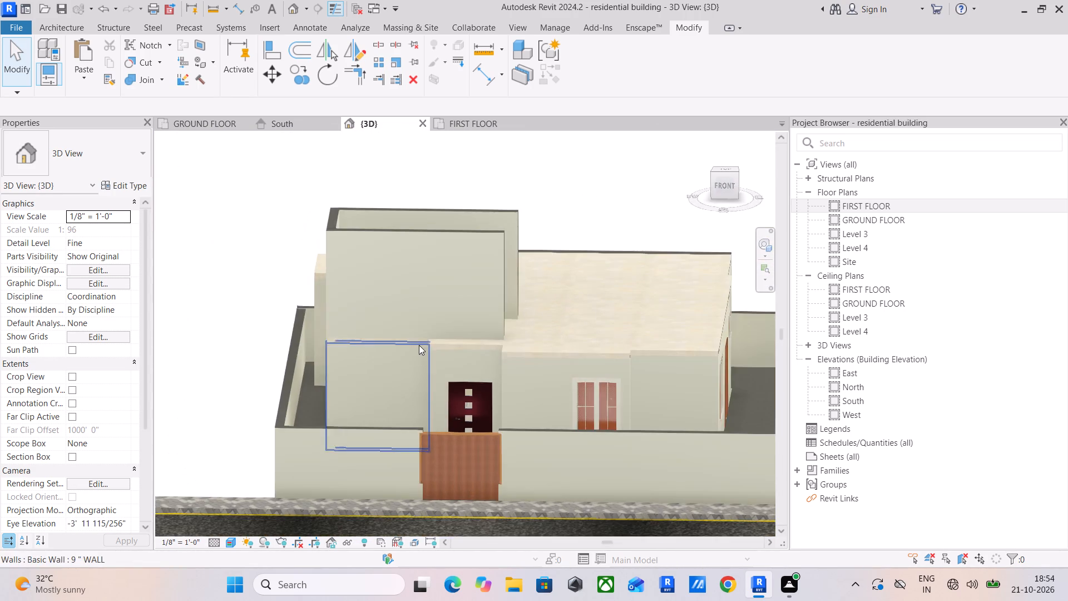
middle_click_drag(394, 356, 525, 323, "shift")
middle_click_drag(525, 323, 523, 337, "shift")
middle_click(522, 340, "shift")
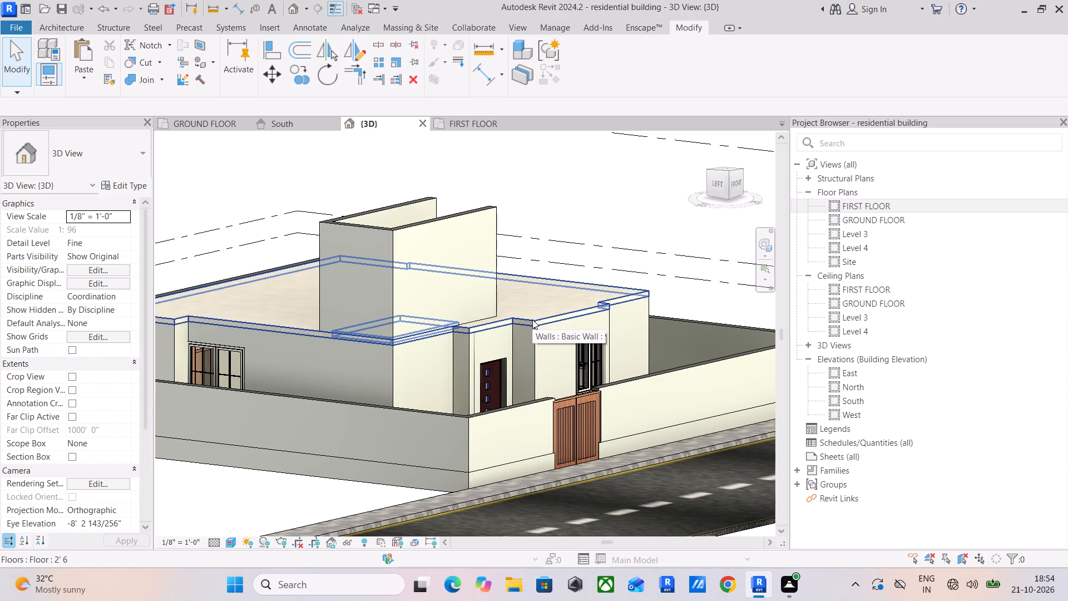
middle_click_drag(531, 319, 469, 341, "shift")
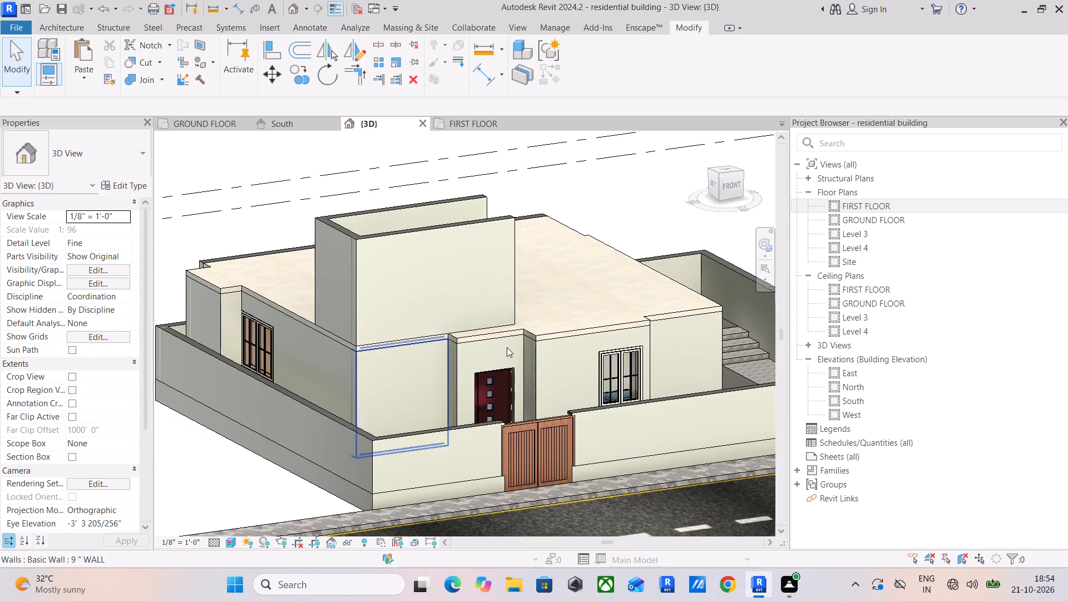
middle_click_drag(508, 344, 446, 459, "shift")
middle_click(446, 459, "shift")
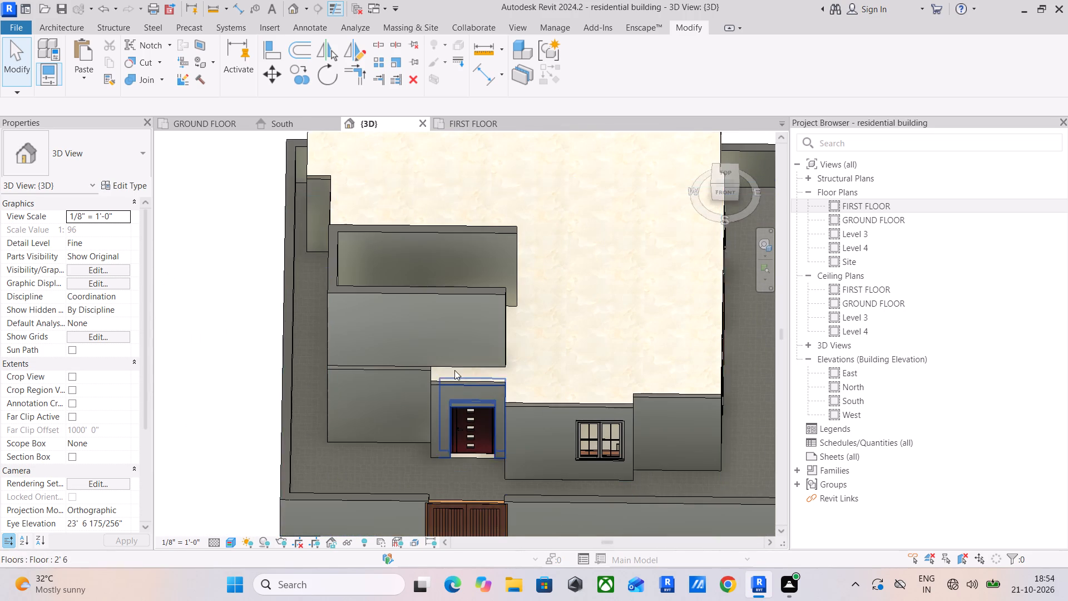
scroll(451, 363, "up", 8)
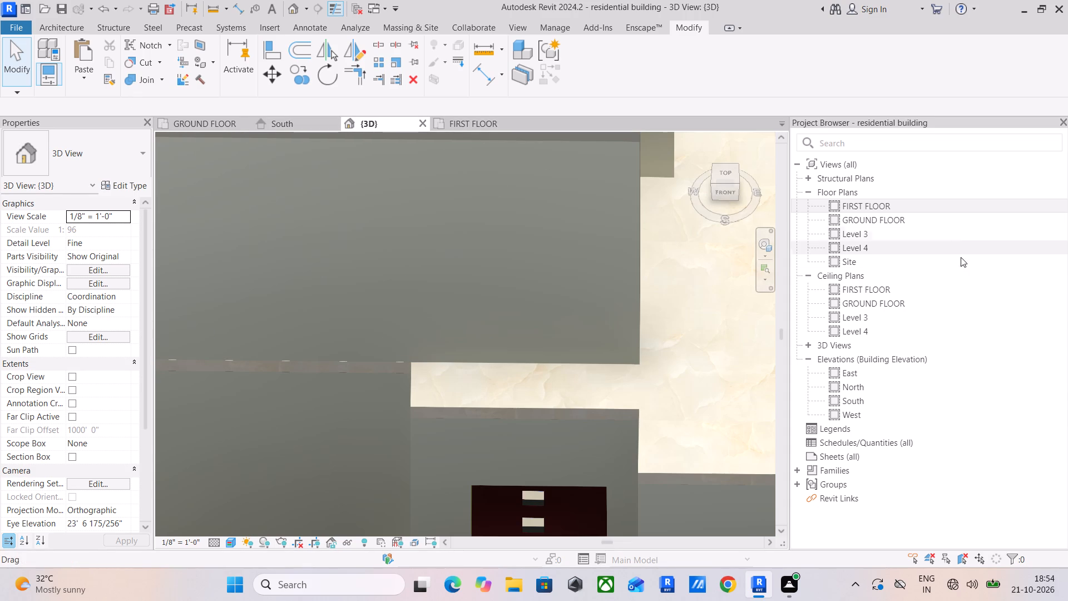
On the FIRST FLOOR plan, draw 6" WALL by Finish Face: Exterior around the entrance slab edge: 1'-9" south from the stair, 6'-9" east, then south.
double_click(876, 234)
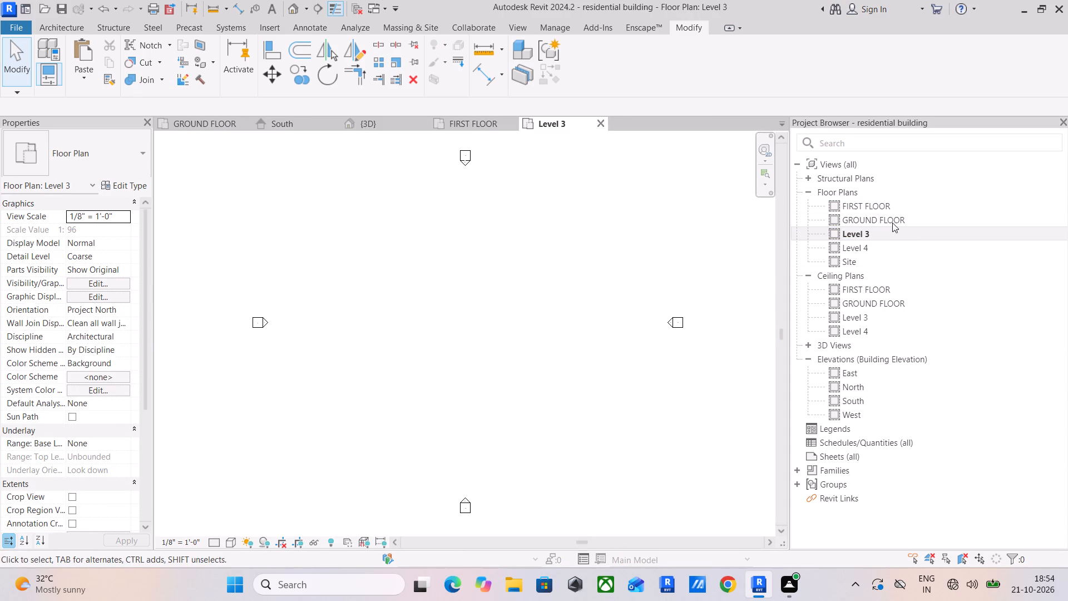
double_click(881, 204)
scroll(396, 378, "up", 4)
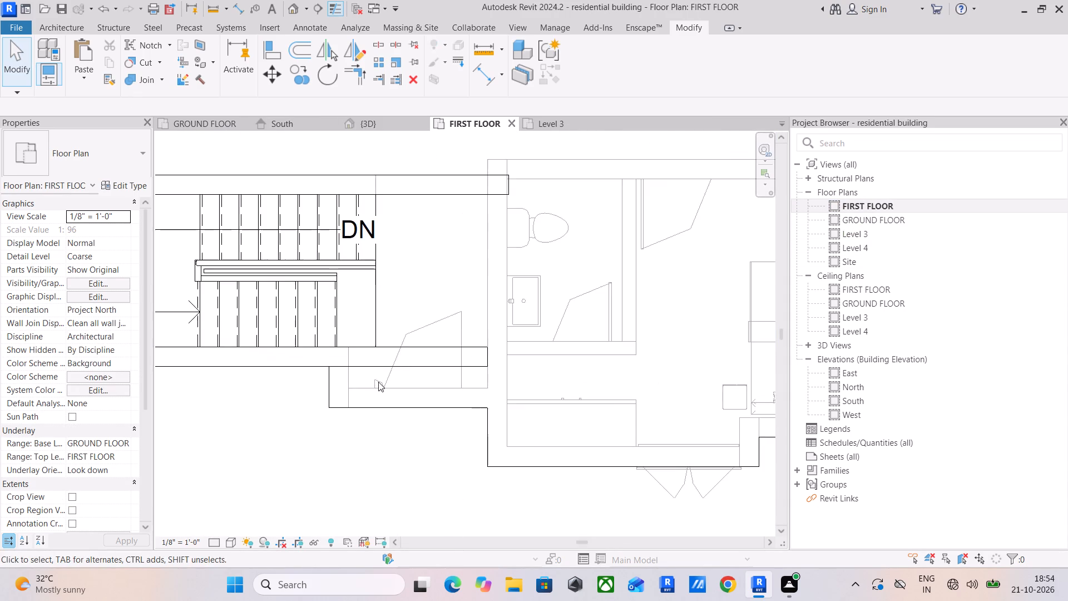
scroll(363, 389, "up", 1)
middle_click_drag(363, 389, 368, 373)
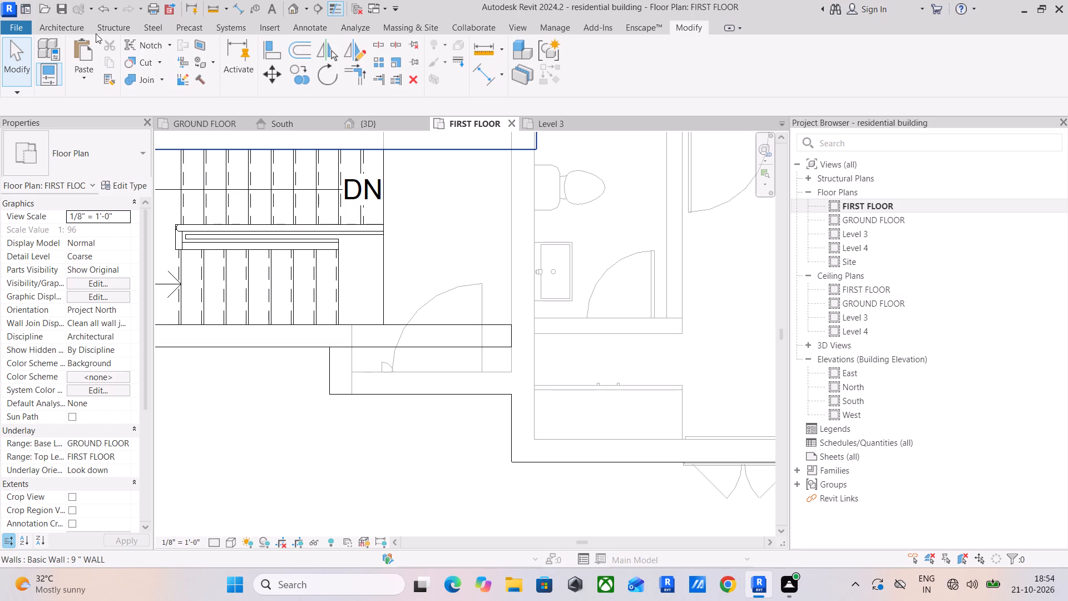
left_click(45, 27)
left_click(57, 45)
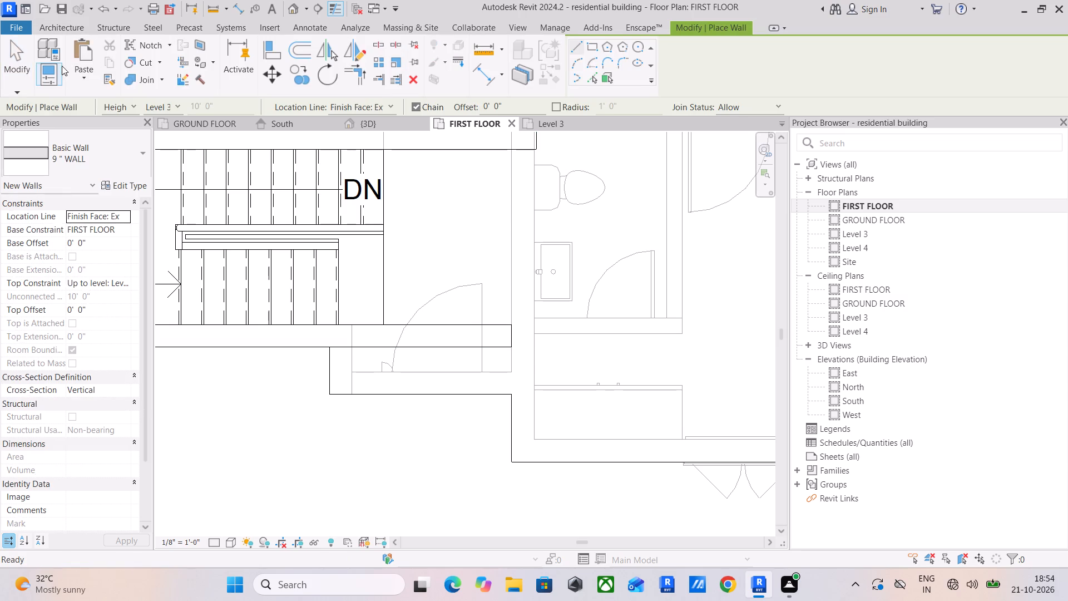
left_click(105, 162)
scroll(93, 220, "up", 2)
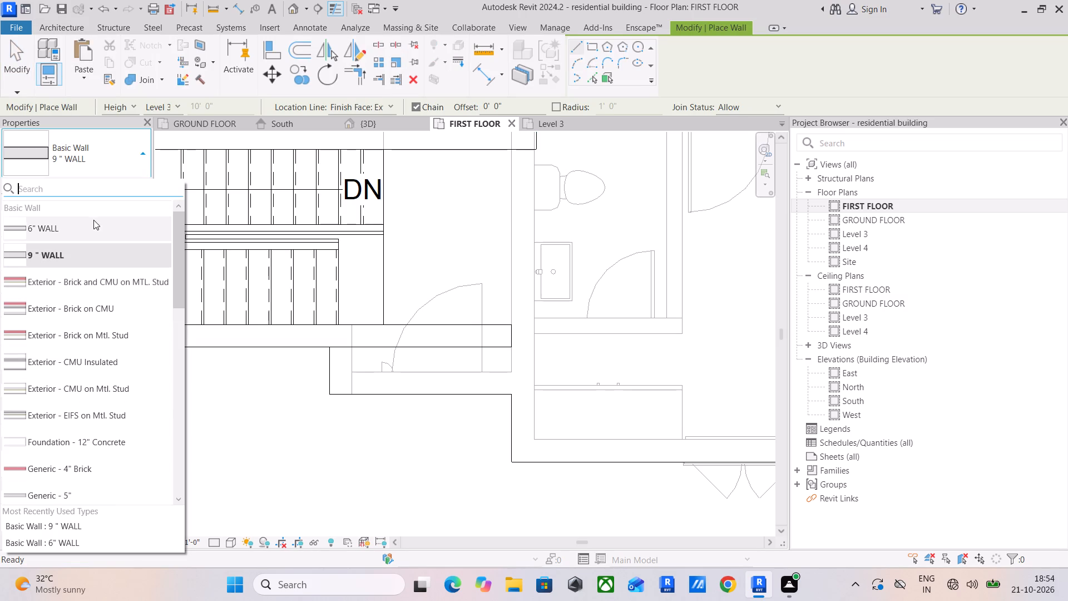
left_click(91, 229)
left_click(341, 351)
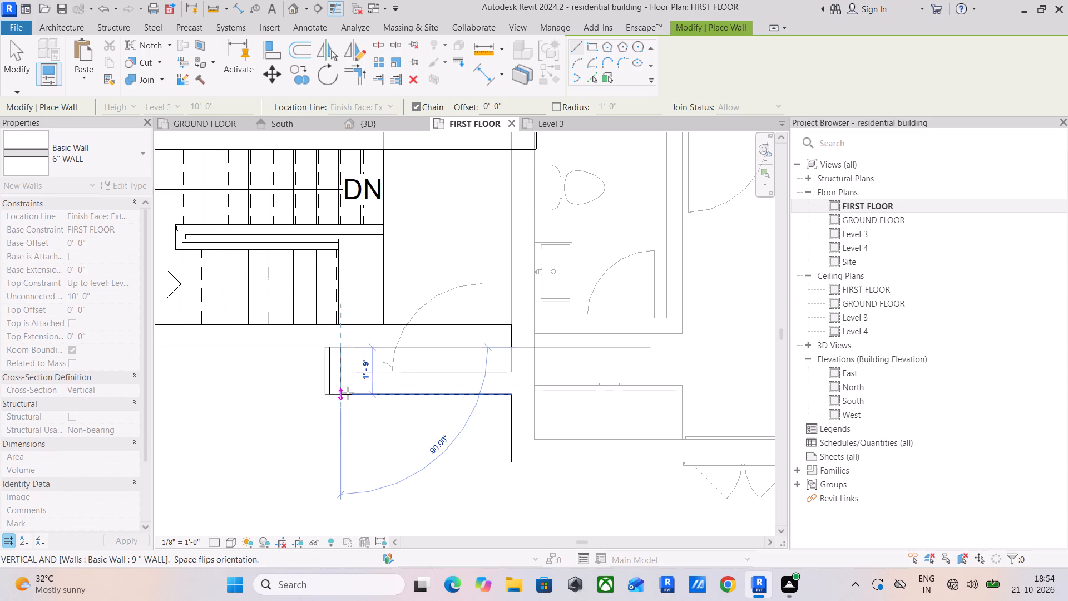
key("Escape")
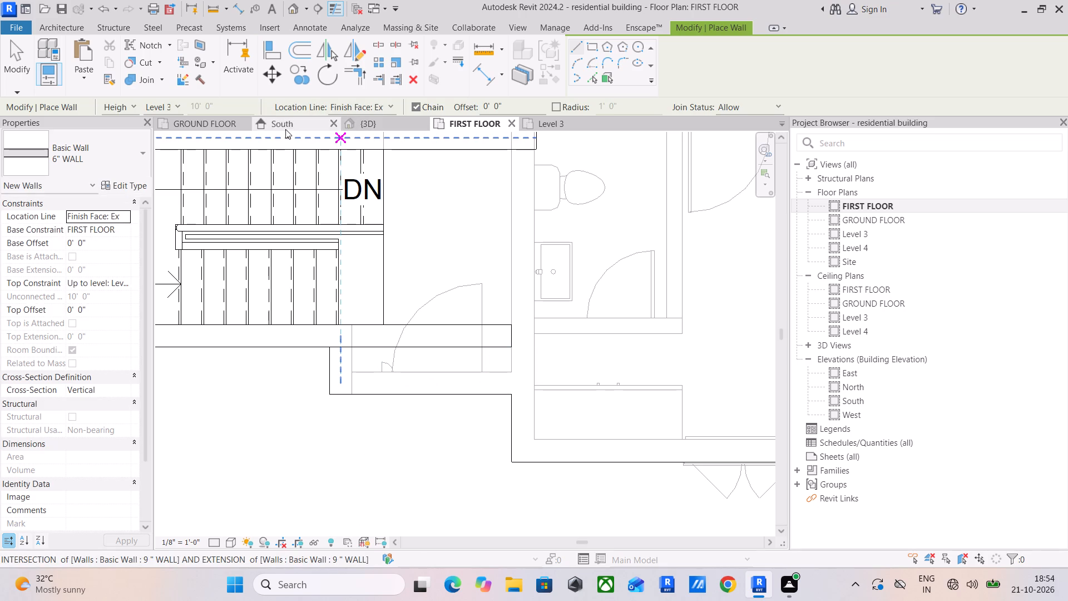
left_click(392, 104)
left_click(376, 141)
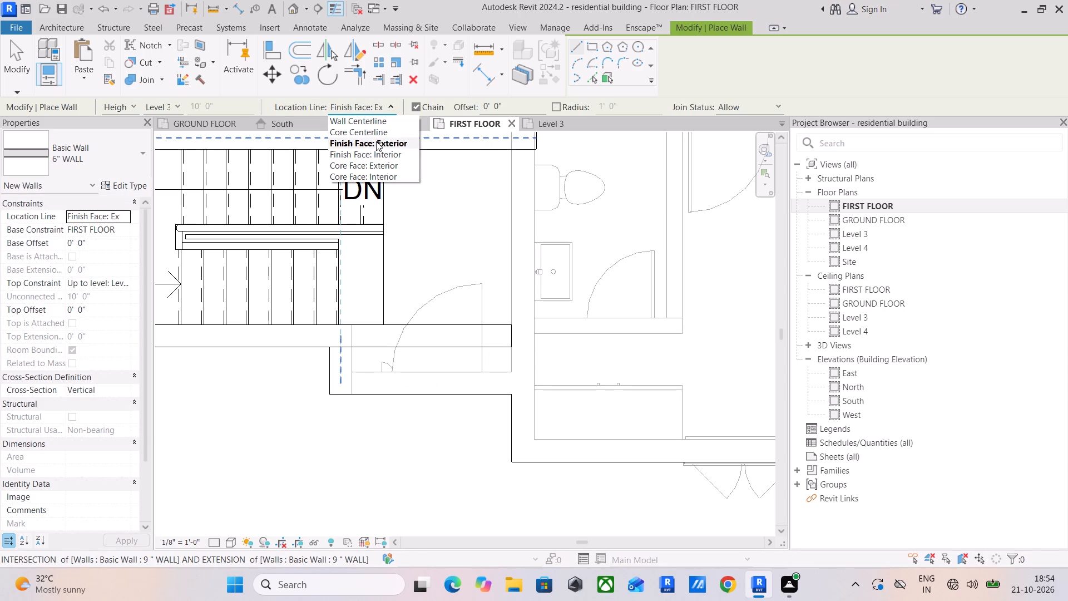
left_click_drag(328, 346, 330, 351)
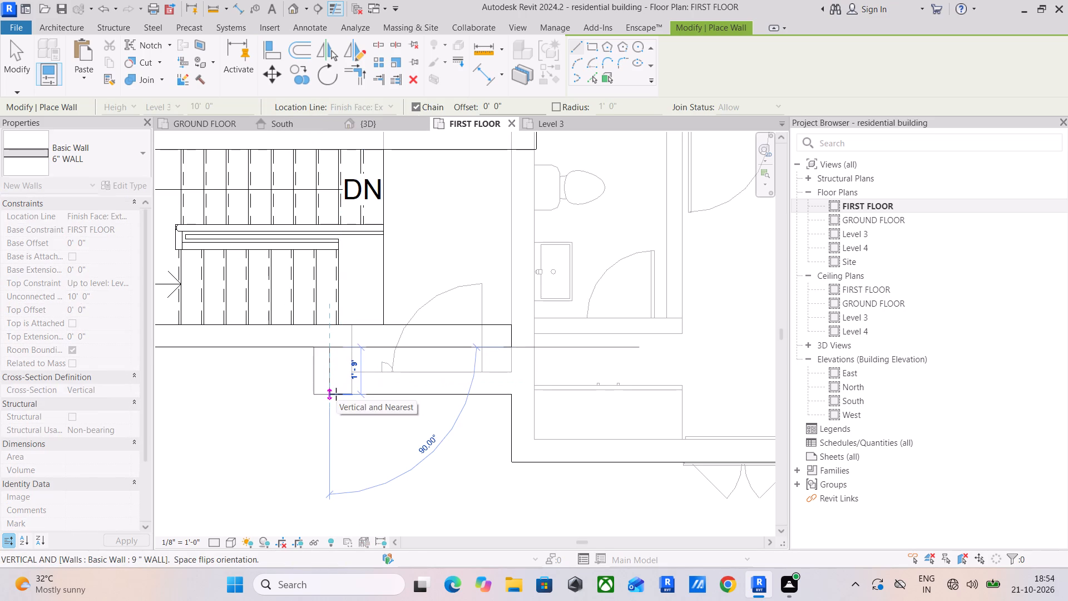
key("space")
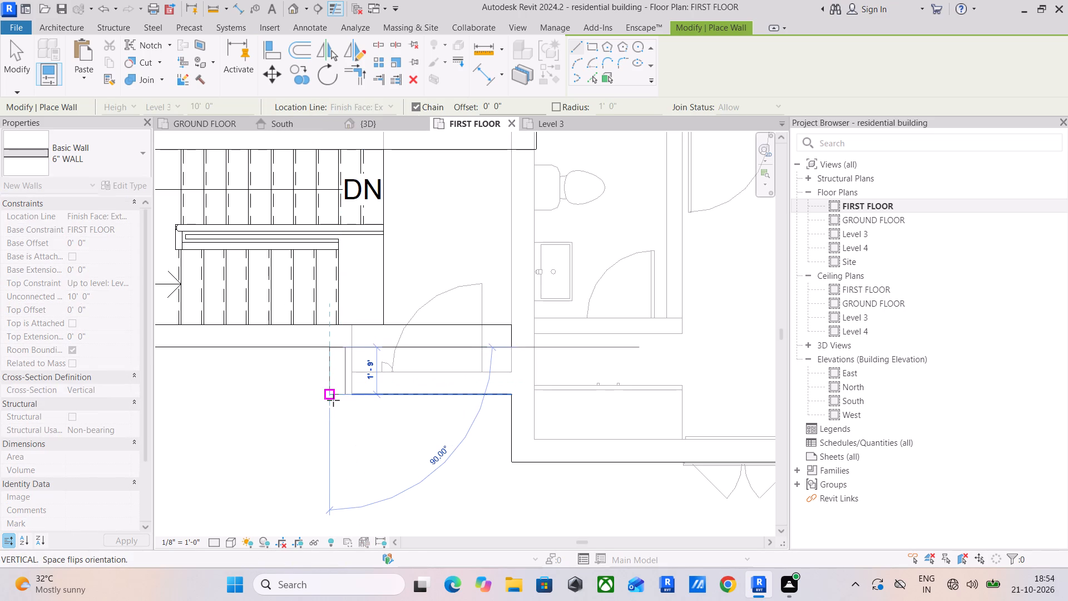
left_click(333, 400)
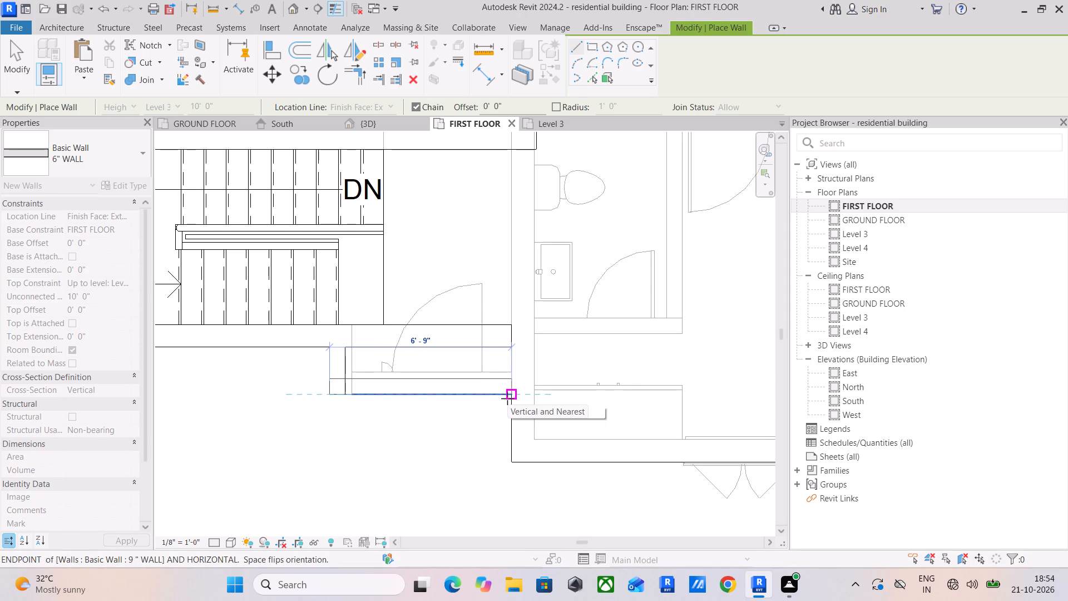
left_click(507, 398)
left_click(515, 465)
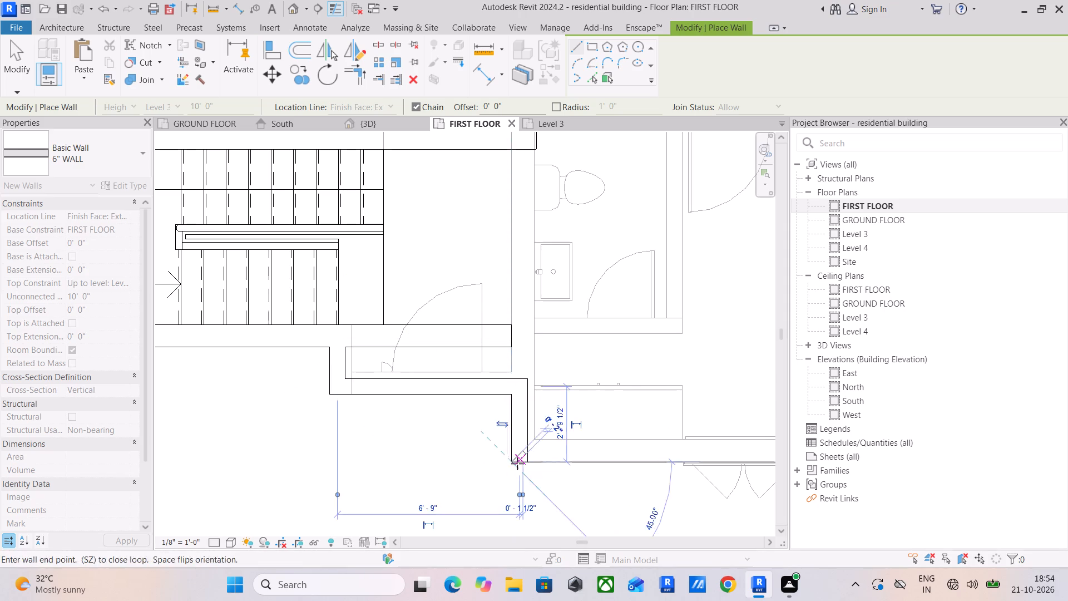
Continue the 6" walls along the slab edge: 11'-7" east, north to the setback, east to the southeast corner, and north to the east edge's step.
scroll(558, 456, "down", 2)
middle_click_drag(574, 454, 367, 455)
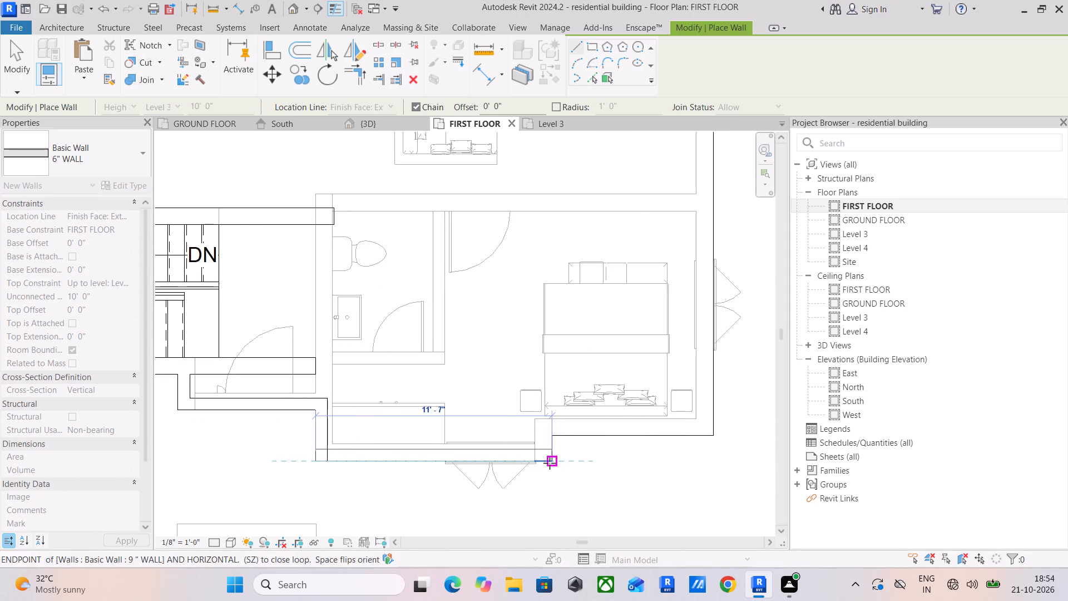
left_click(550, 463)
left_click(553, 433)
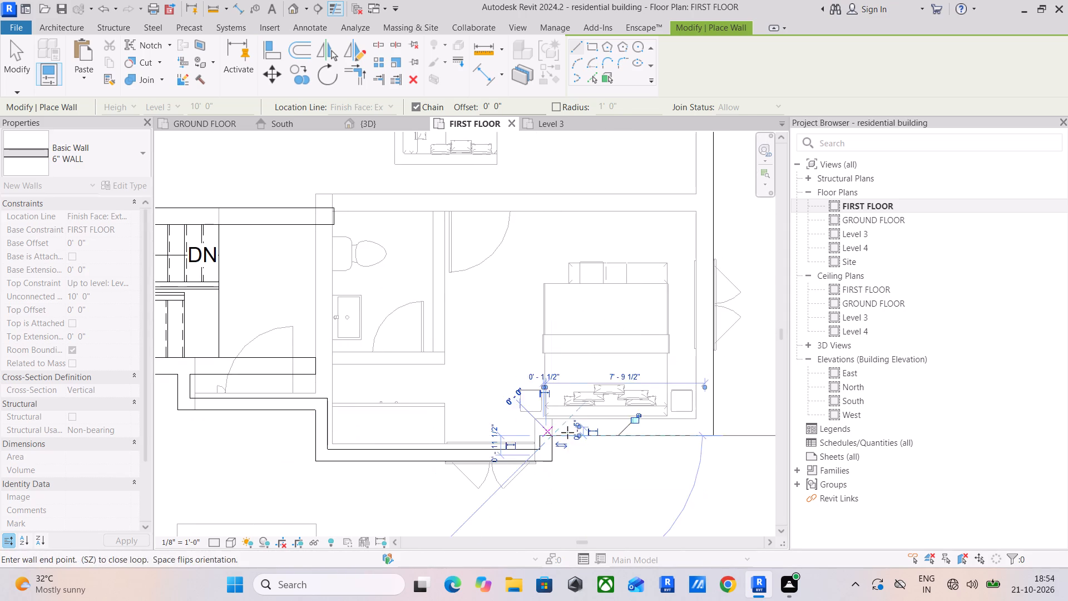
left_click(714, 431)
scroll(699, 335, "down", 4)
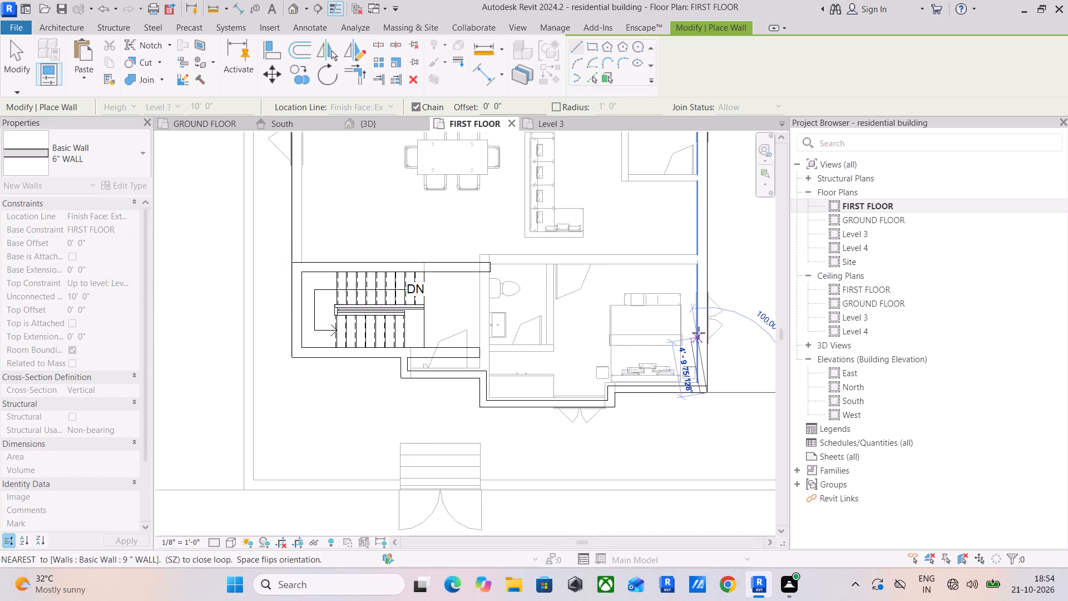
middle_click_drag(709, 262, 693, 600)
scroll(692, 425, "up", 5)
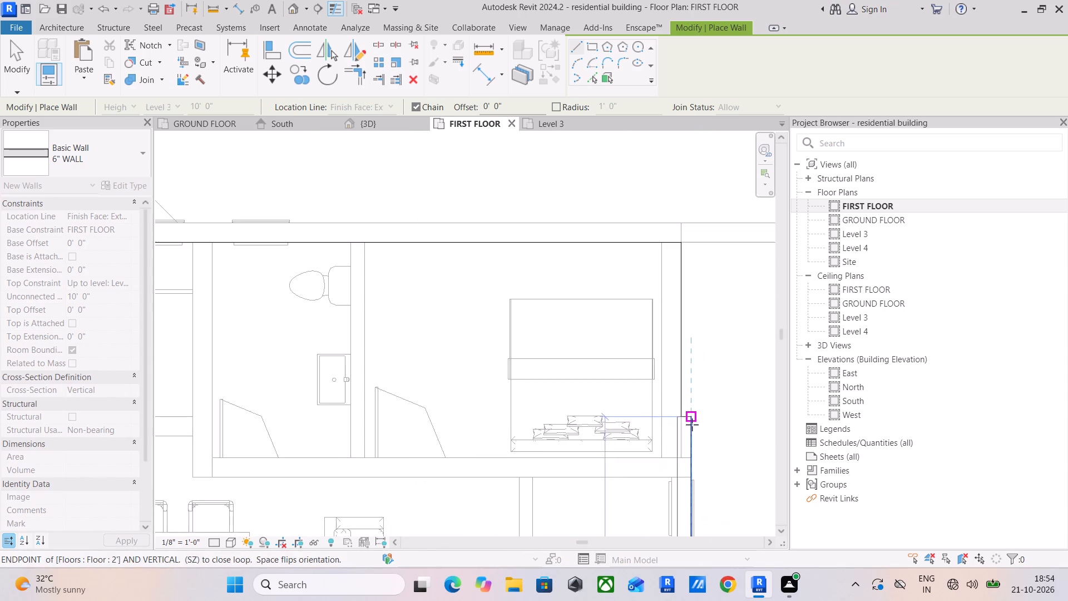
scroll(692, 425, "up", 5)
left_click(694, 409)
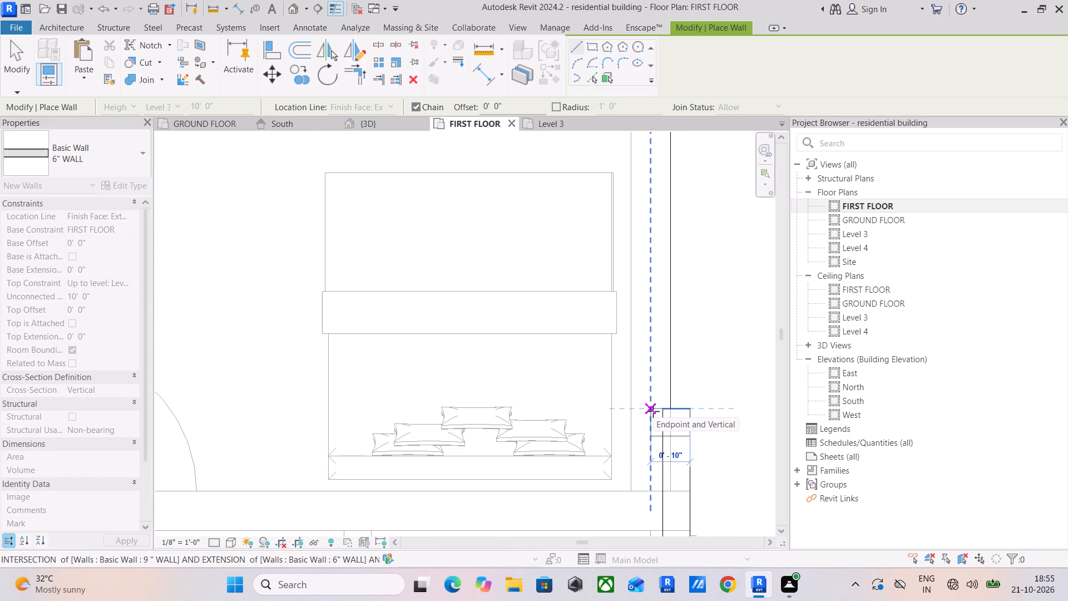
key("Escape")
Draw a 6" wall about 8'-3" long from the building's northeast corner south to the end of the east wall.
scroll(644, 319, "down", 3)
middle_click_drag(644, 319, 651, 422)
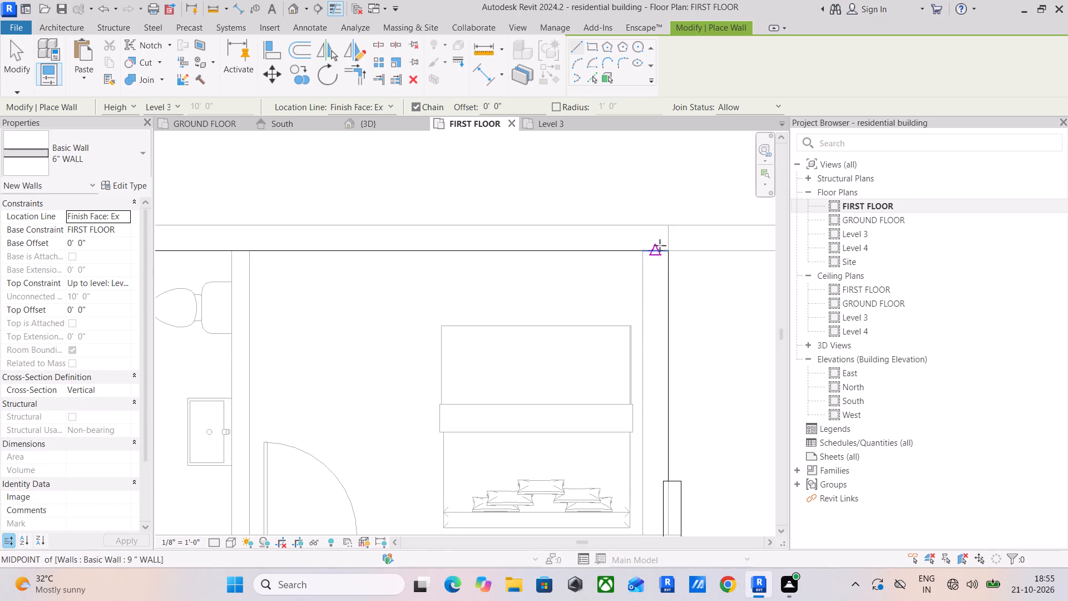
left_click_drag(669, 227, 669, 234)
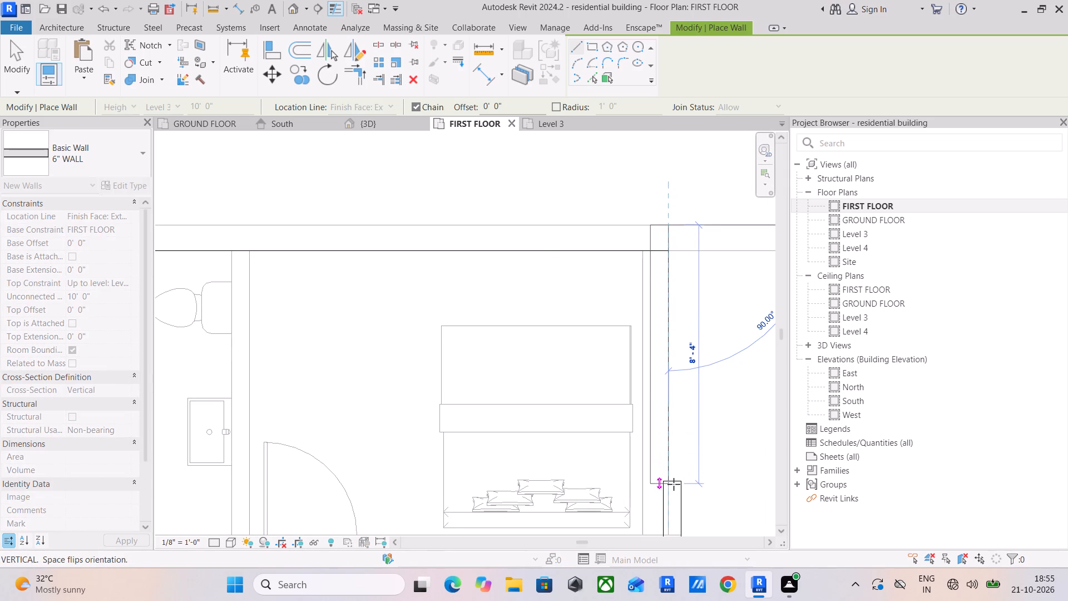
scroll(657, 474, "up", 5)
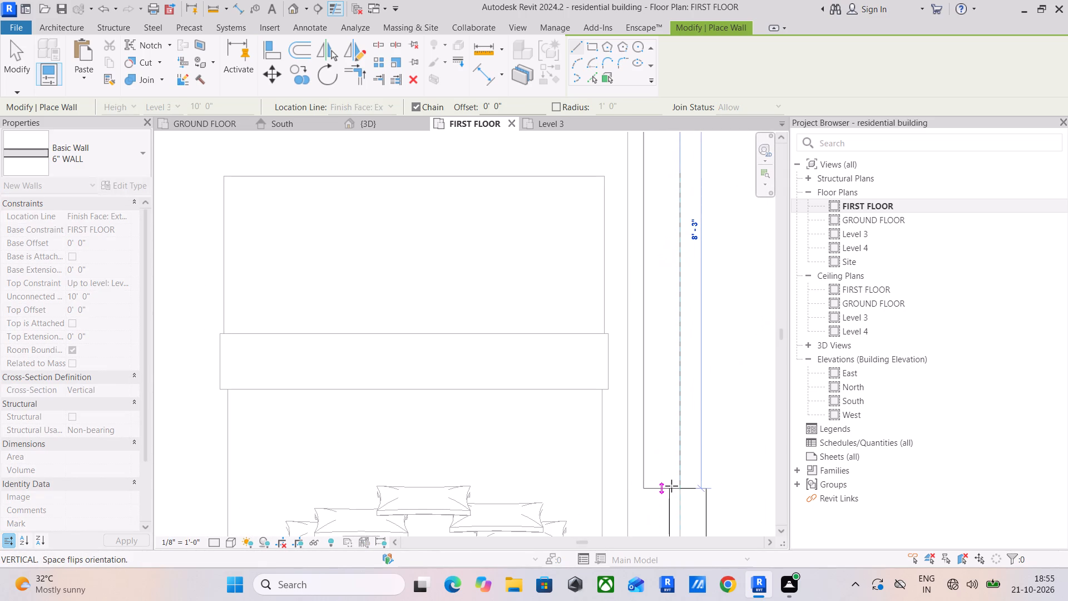
left_click(673, 487)
scroll(616, 423, "down", 3)
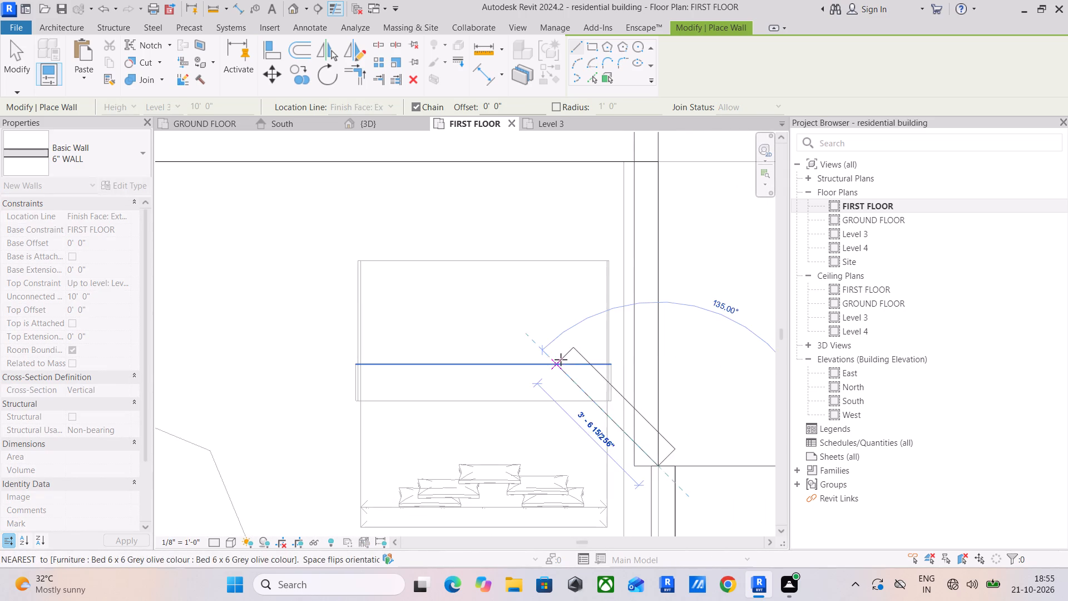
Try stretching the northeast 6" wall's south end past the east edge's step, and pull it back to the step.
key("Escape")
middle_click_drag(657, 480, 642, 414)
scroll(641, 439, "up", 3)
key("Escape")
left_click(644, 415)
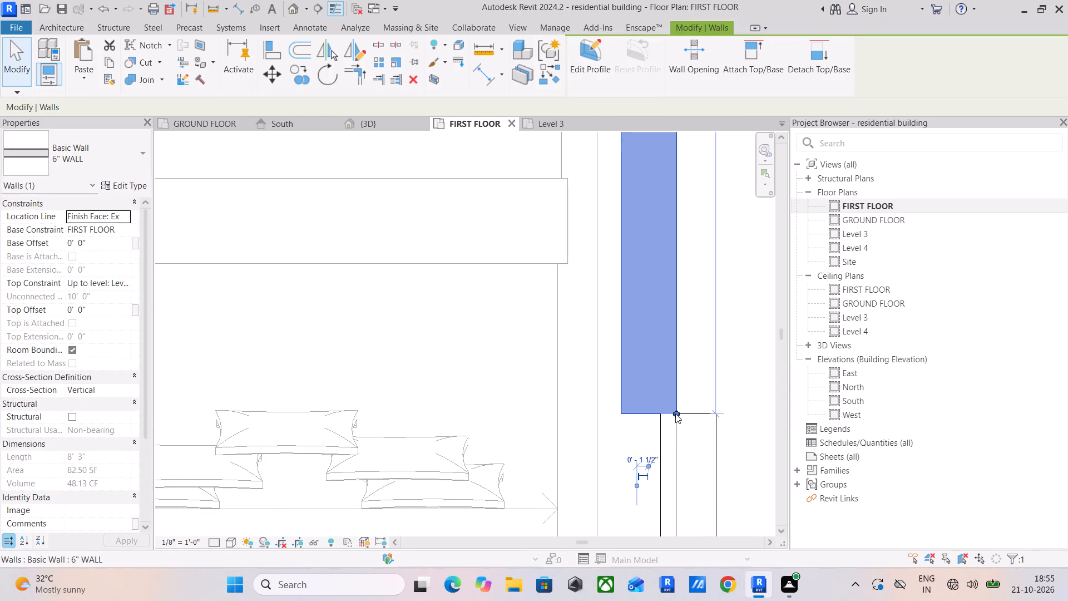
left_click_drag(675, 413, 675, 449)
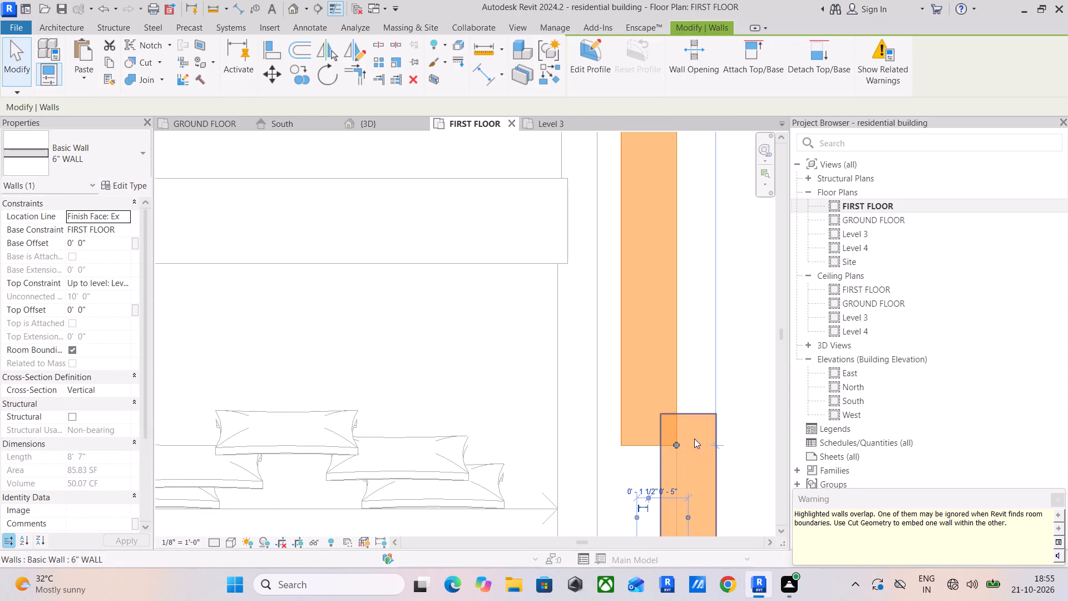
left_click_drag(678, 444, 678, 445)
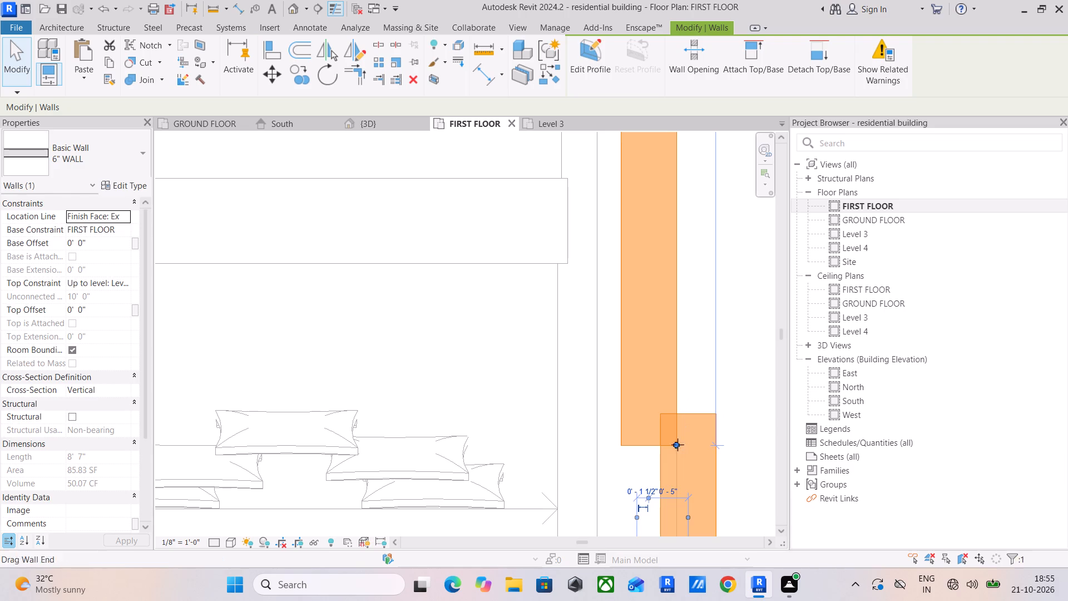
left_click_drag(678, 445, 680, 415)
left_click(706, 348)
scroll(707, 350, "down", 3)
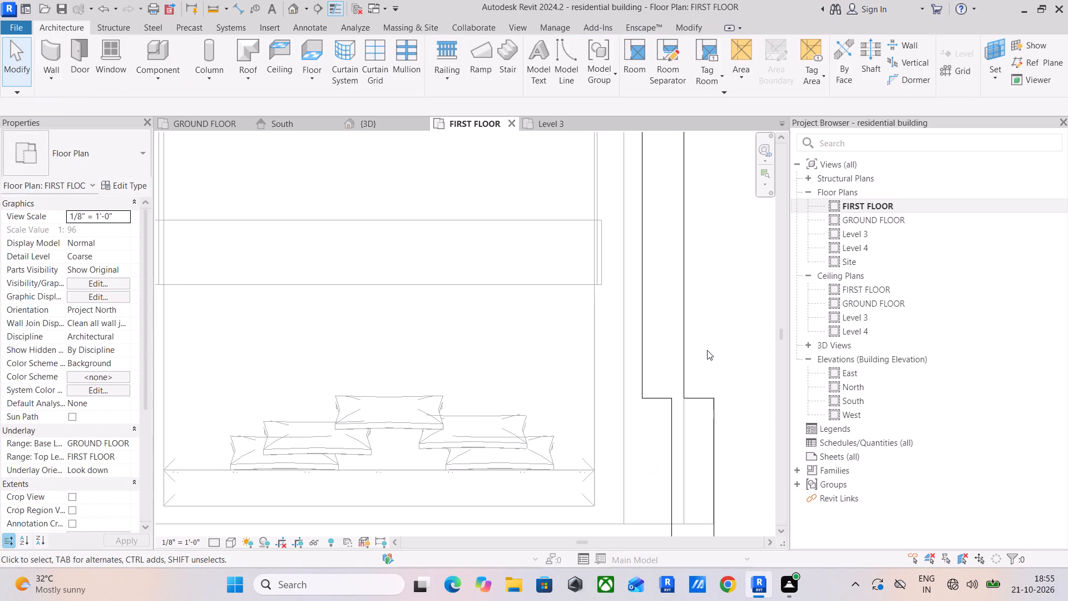
Draw a matching 6" wall along the north slab edge, 34'-3" west from the northeast corner with its exterior face outward.
middle_click_drag(706, 376, 657, 380)
left_click(611, 394)
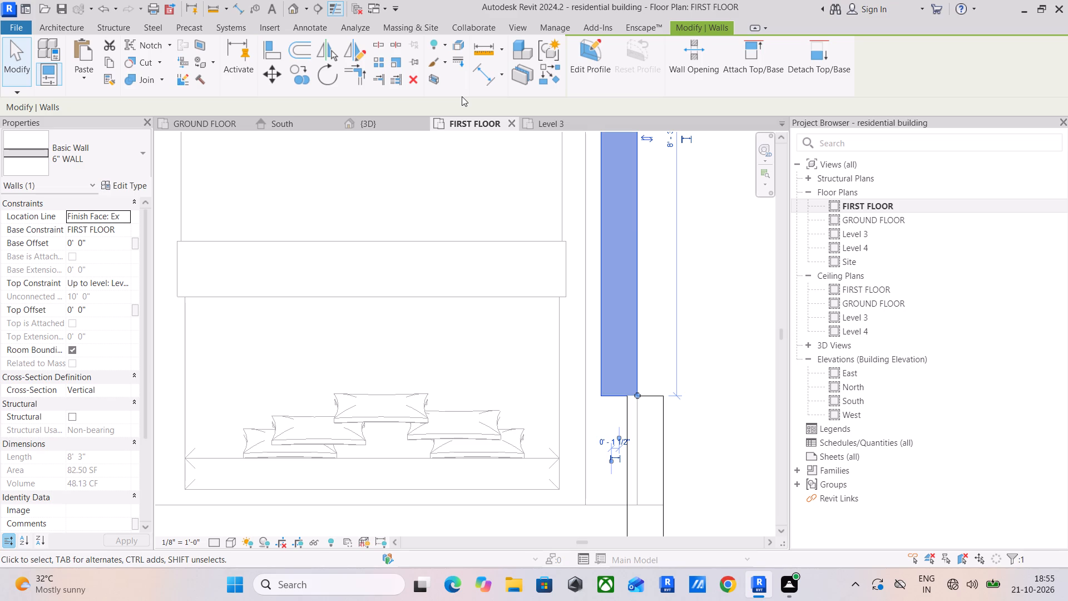
scroll(496, 129, "down", 8)
left_click(543, 76)
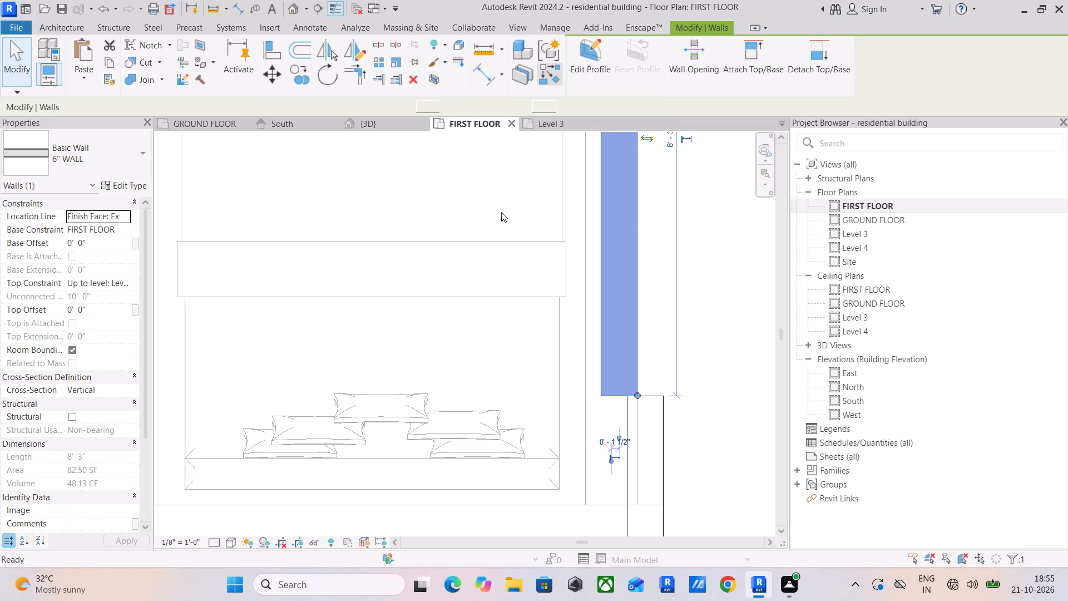
scroll(501, 215, "down", 8)
middle_click_drag(502, 220, 565, 425)
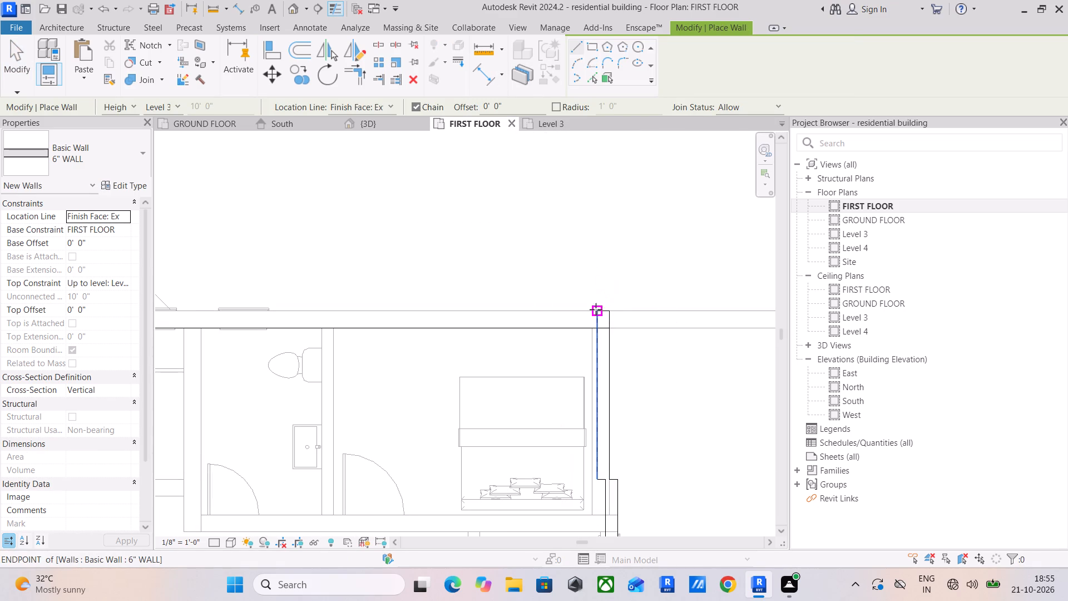
left_click_drag(596, 309, 570, 313)
key("space")
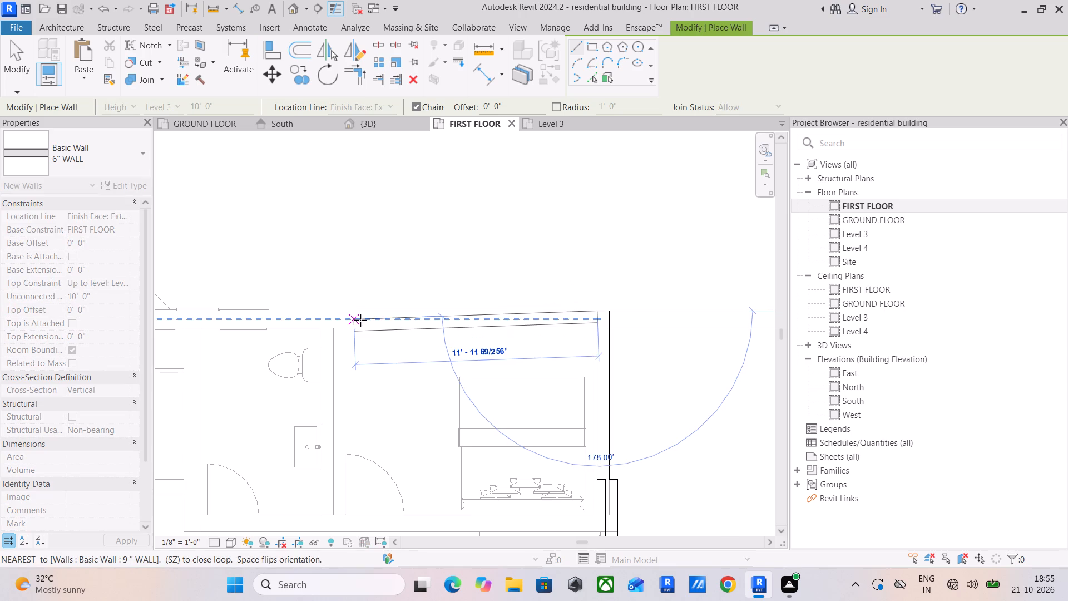
scroll(360, 320, "down", 3)
middle_click_drag(324, 317, 649, 313)
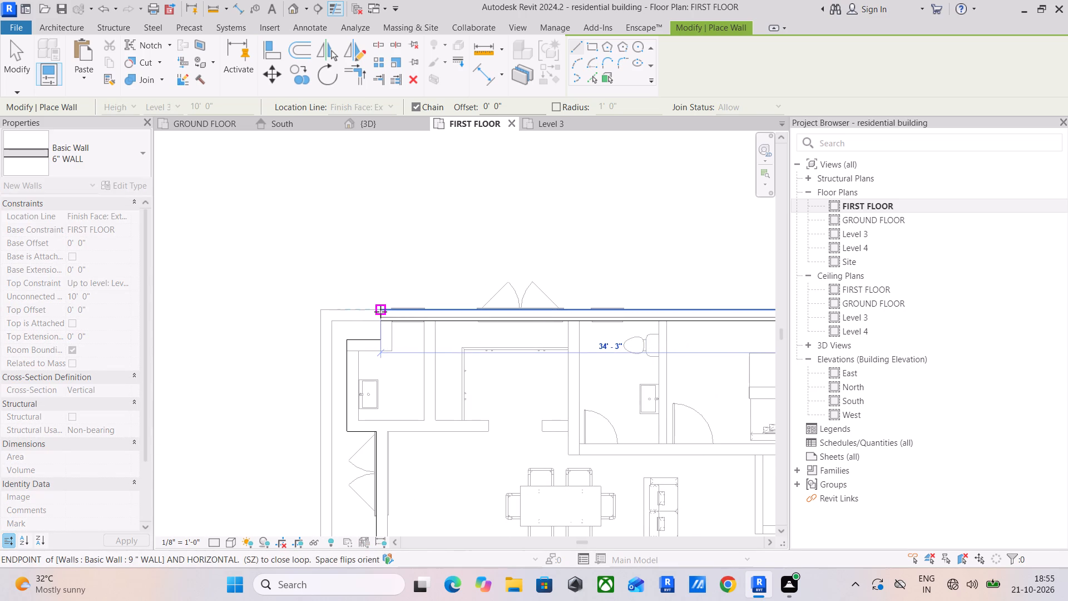
left_click(380, 312)
Continue the 6" walls around the northwest setback: south from the north wall's west end and 2'-6" west to the outer corner.
scroll(383, 339, "up", 5)
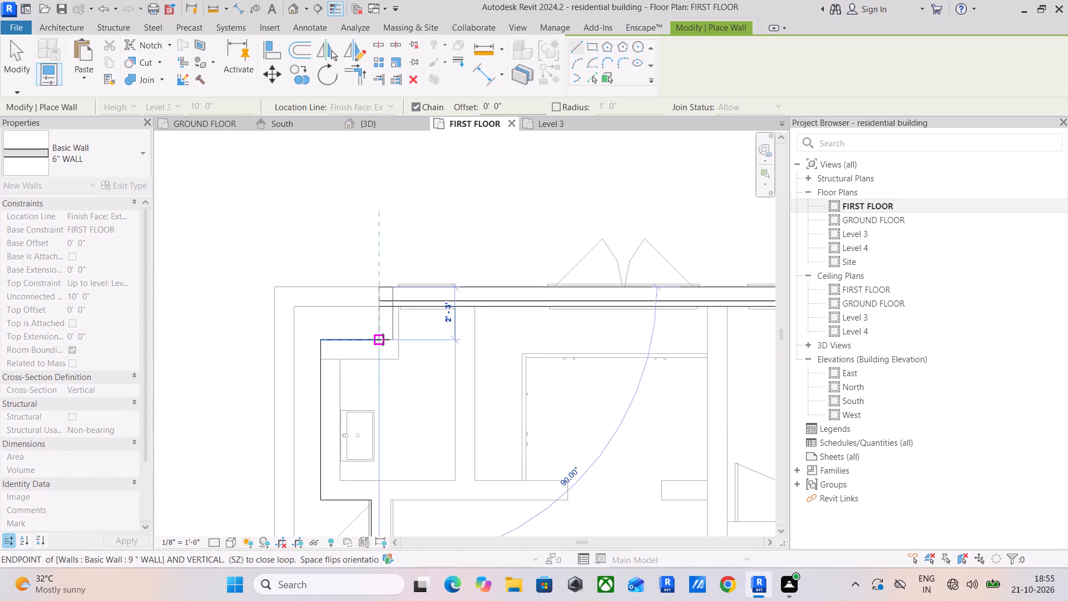
left_click(384, 361)
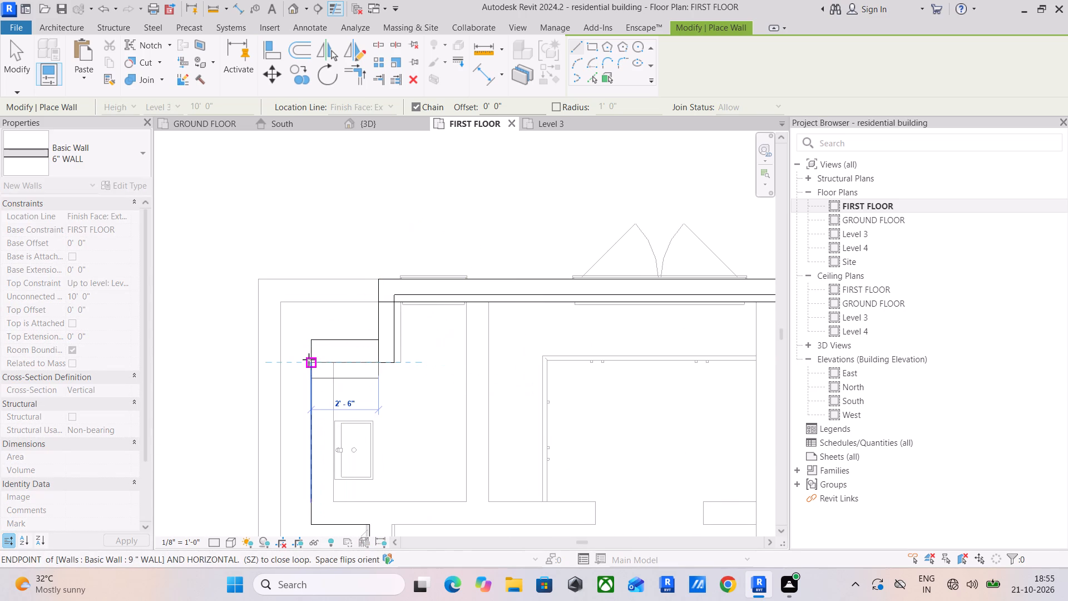
key("space")
key("Escape")
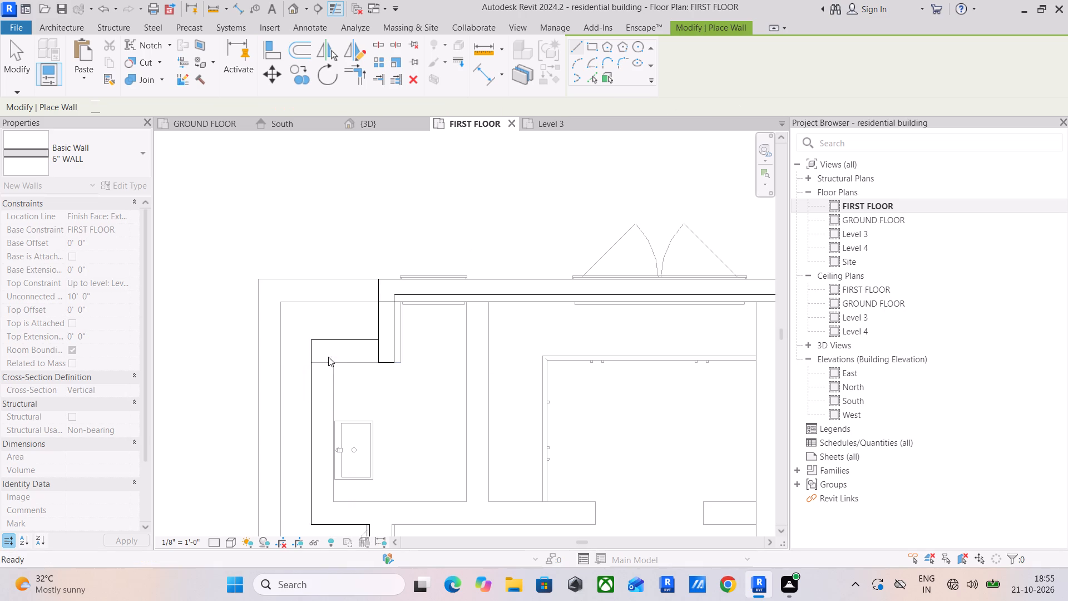
left_click(376, 341)
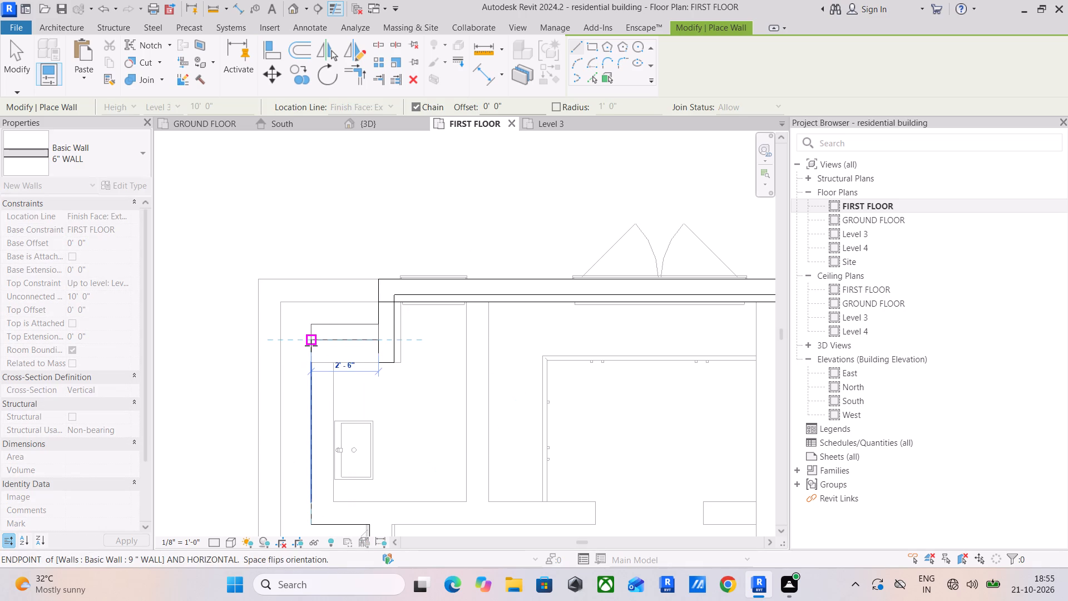
key("space")
left_click(311, 346)
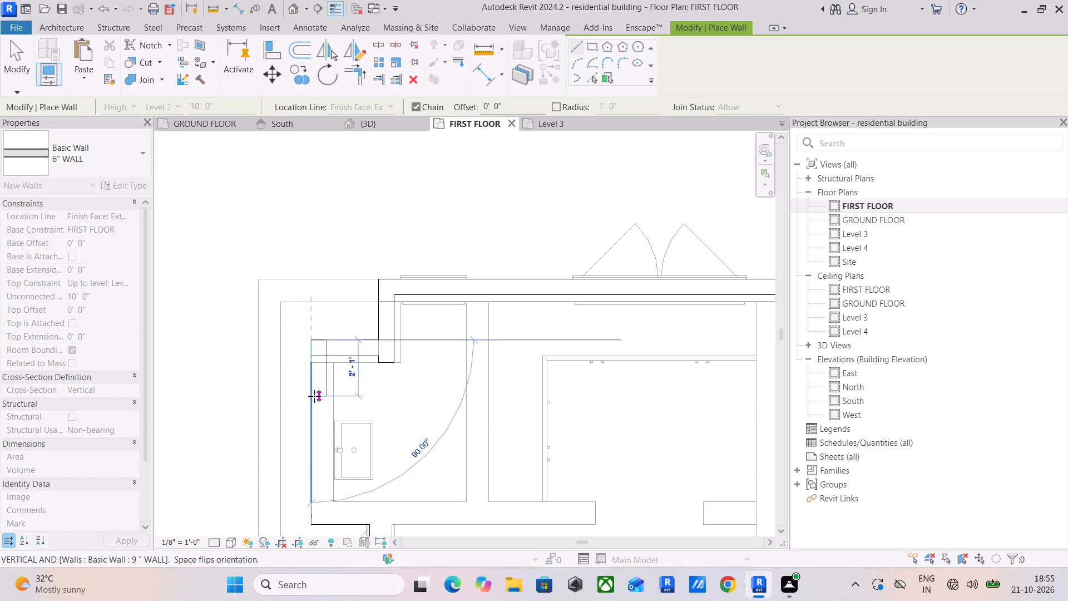
Continue the 6" walls down the west slab edge: 6'-10" south, 2'-2" east and 14'-7" south to the stair enclosure.
middle_click_drag(313, 439, 316, 311)
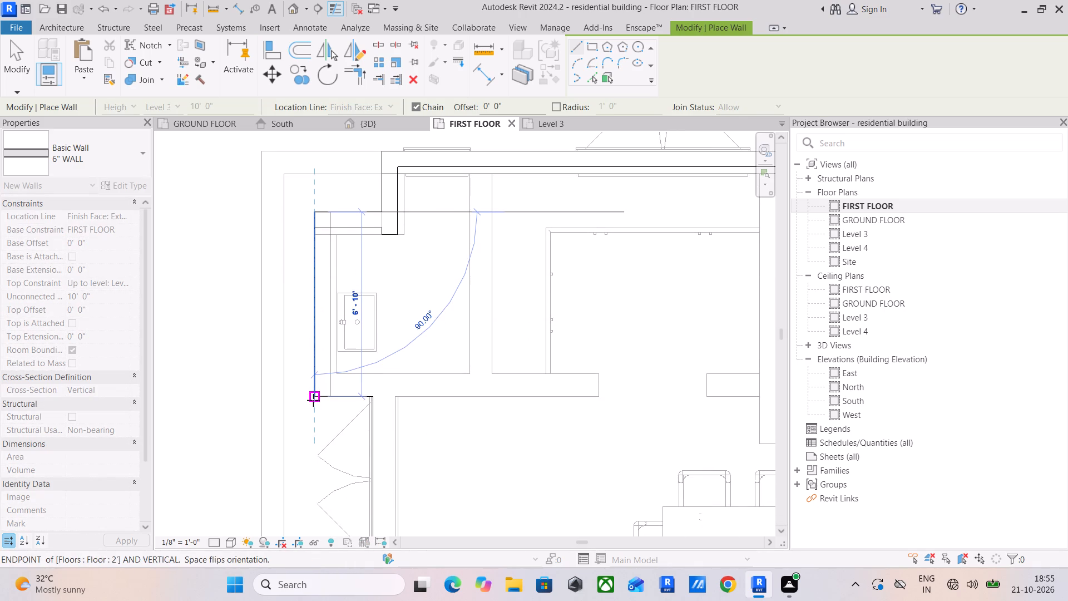
left_click(313, 400)
middle_click_drag(349, 383, 344, 316)
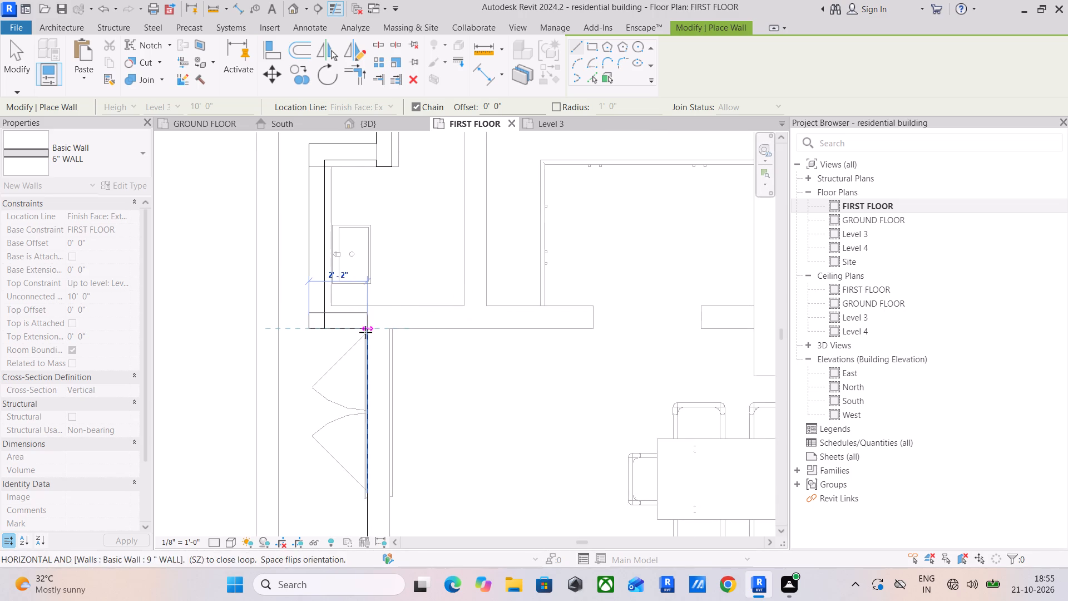
left_click(373, 331)
middle_click_drag(364, 423, 401, 204)
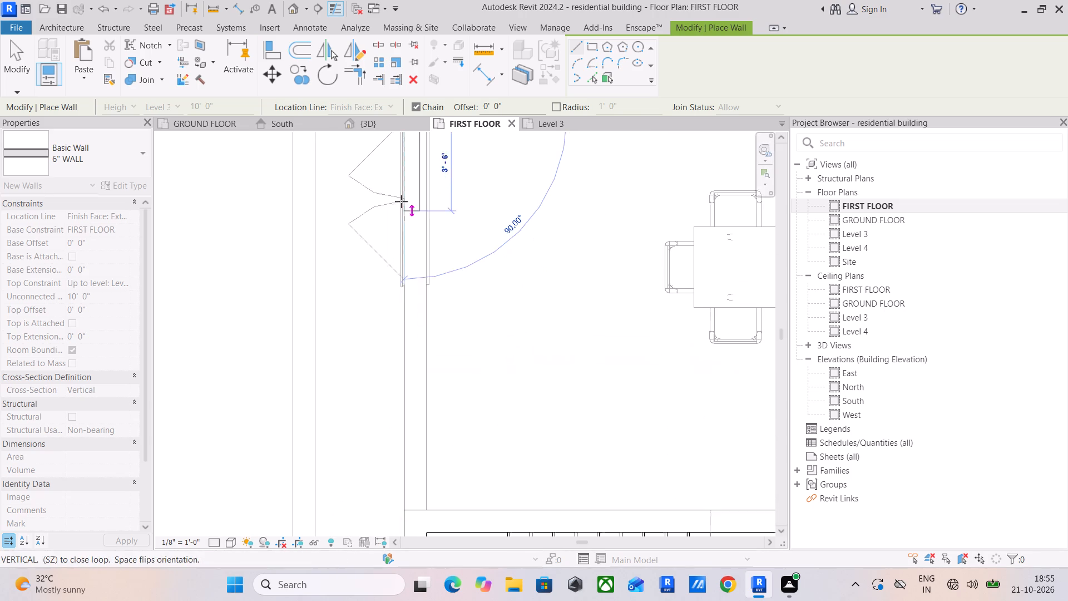
middle_click_drag(403, 392, 417, 252)
left_click_drag(412, 360, 419, 358)
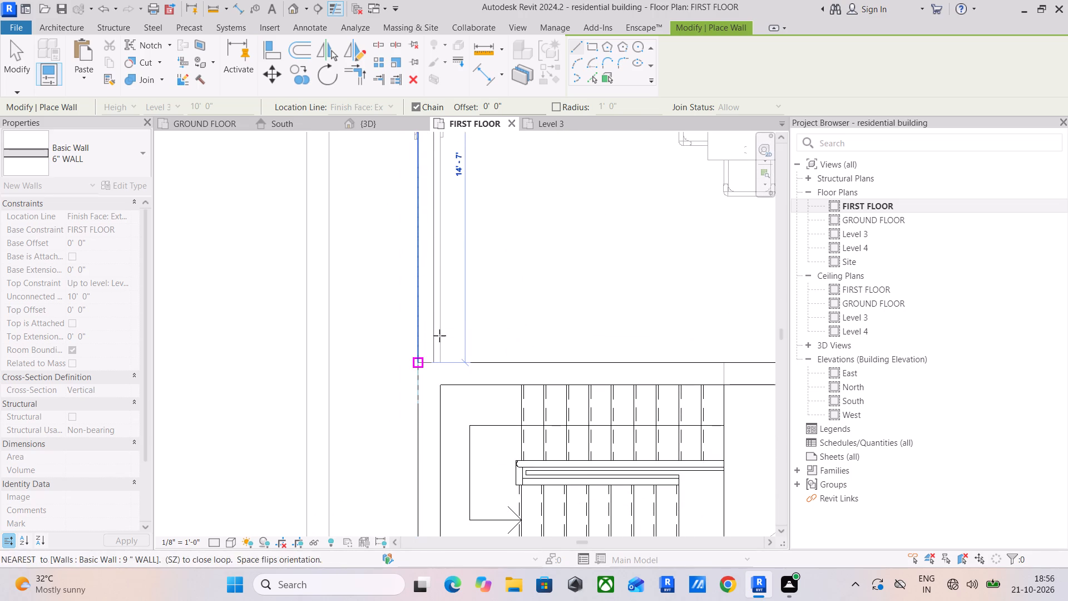
key("Escape")
Shorten the northwest setback's north-south wall to about 2'-6 1/2" so its end is flush with the adjoining wall's inner face.
scroll(439, 250, "down", 4)
middle_click_drag(448, 255, 435, 432)
scroll(413, 244, "up", 4)
middle_click_drag(410, 252, 382, 406)
scroll(412, 237, "up", 6)
key("Escape")
key("Escape")
left_click(397, 322)
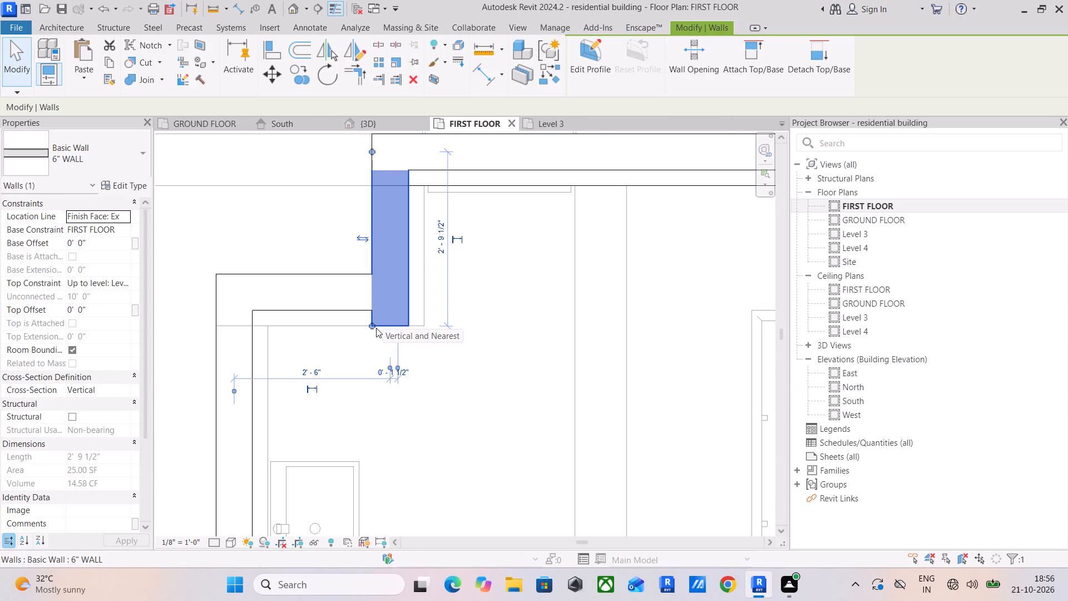
left_click_drag(371, 326, 374, 314)
key("Escape")
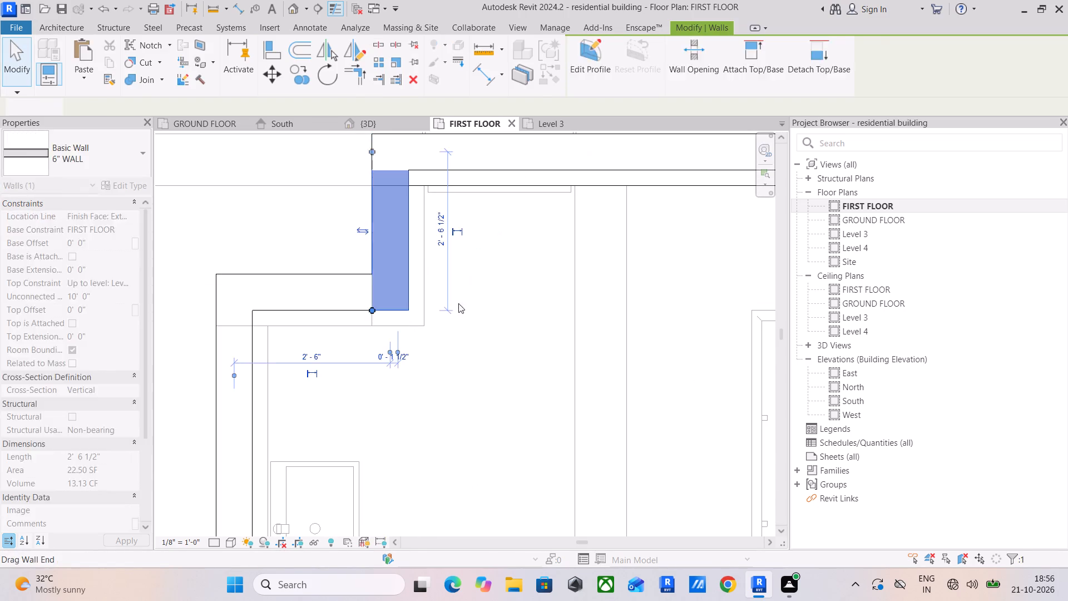
Draw a short 6" wall across the east edge's step, from the lower east wall to the upper wall's inner face.
scroll(478, 293, "down", 4)
middle_click_drag(491, 292, 473, 262)
scroll(476, 253, "down", 7)
middle_click_drag(488, 250, 428, 259)
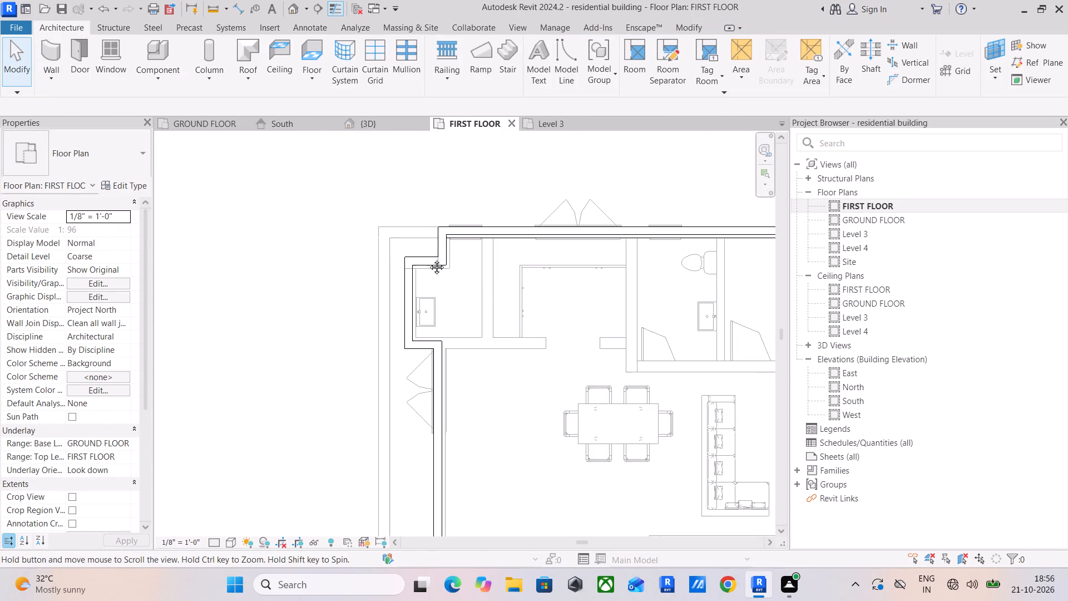
middle_click_drag(428, 259, 281, 241)
middle_click_drag(487, 228, 336, 216)
scroll(577, 335, "up", 11)
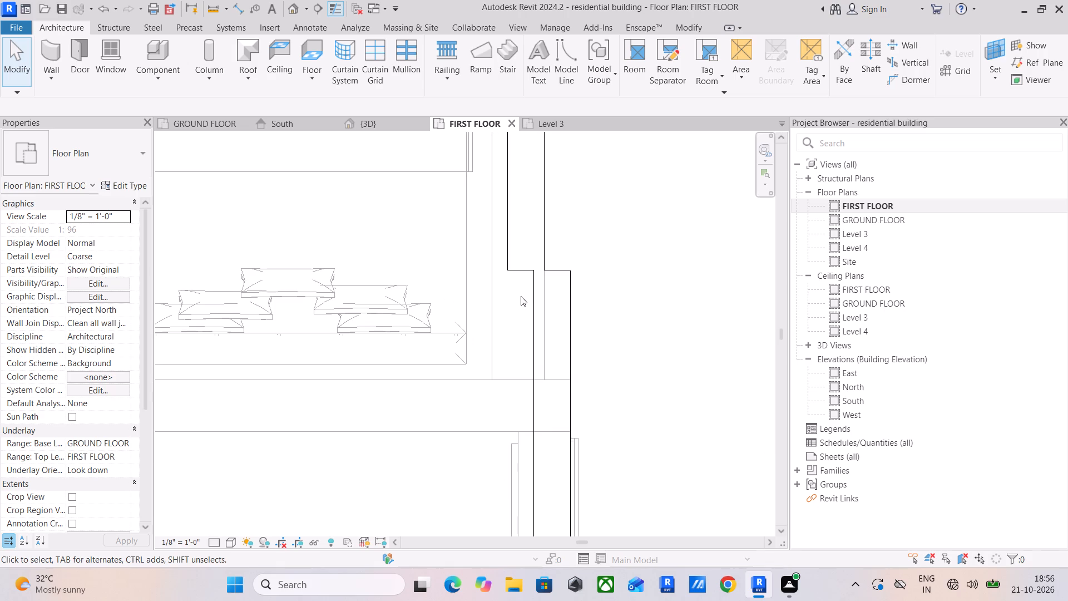
left_click(533, 285)
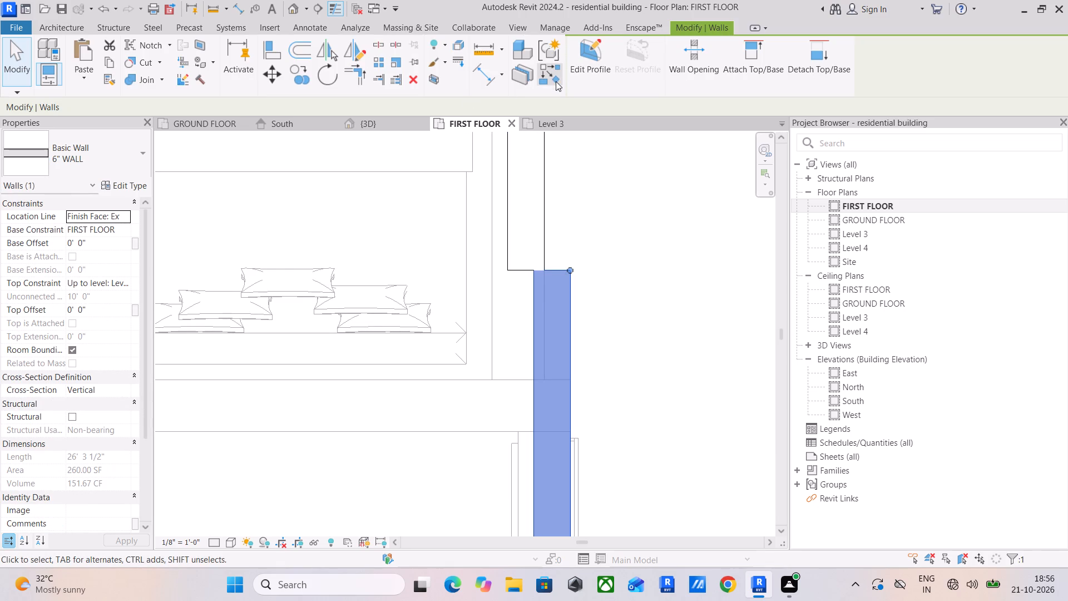
left_click(556, 77)
scroll(528, 267, "up", 3)
left_click(541, 273)
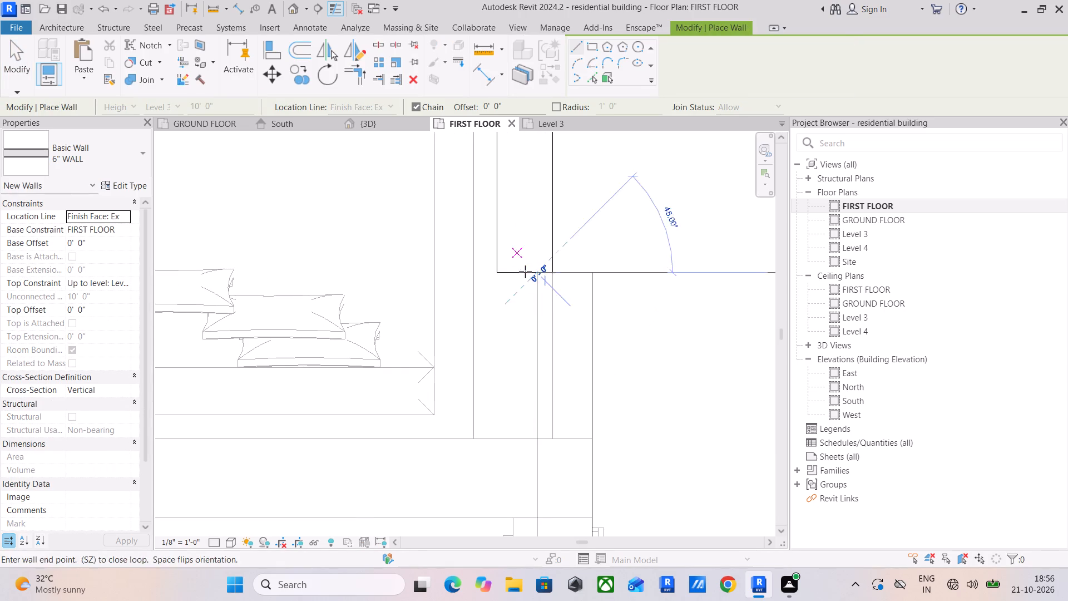
key("space")
left_click(495, 270)
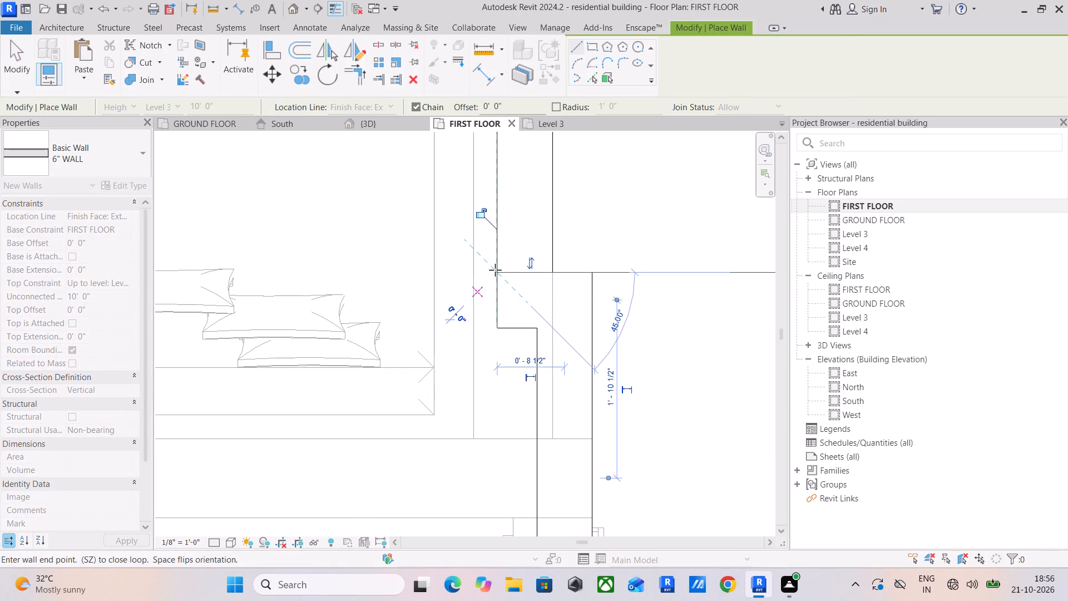
key("Escape")
scroll(650, 302, "down", 10)
middle_click_drag(630, 298, 528, 279)
scroll(531, 274, "down", 6)
middle_click_drag(531, 274, 541, 232)
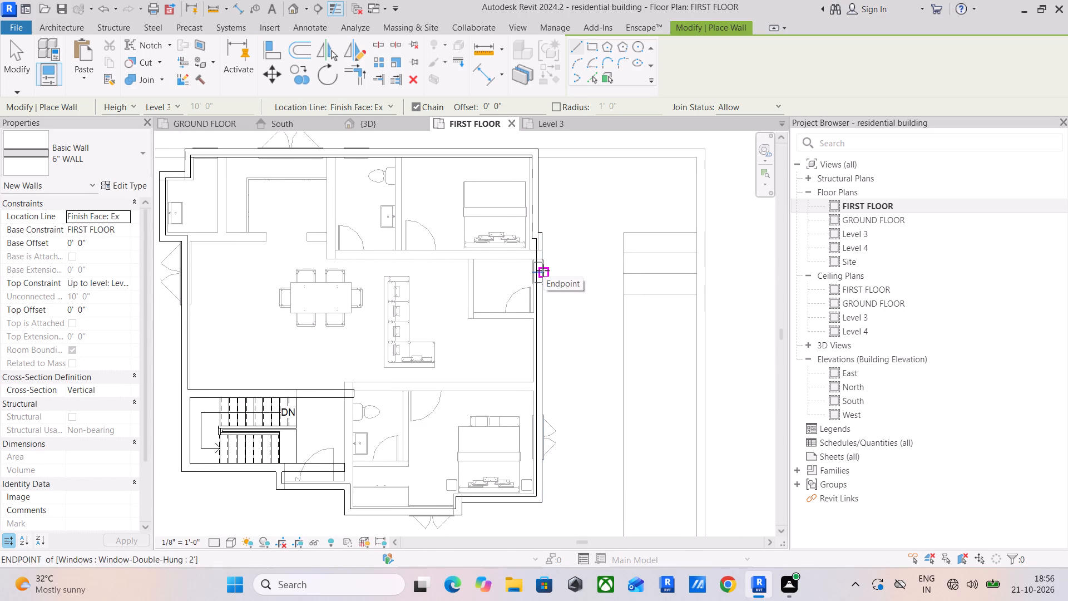
scroll(547, 287, "down", 5)
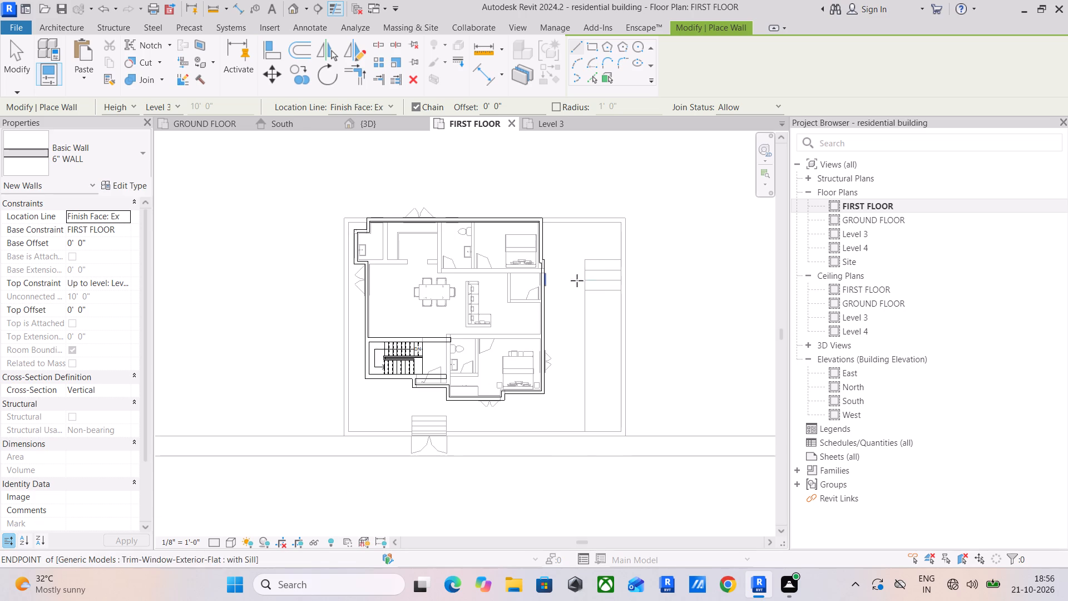
key("Escape")
key("Escape")
key("Escape")
key("Escape")
Select all 6" WALL instances in the entire project, starting from the entrance wall on the FIRST FLOOR plan.
middle_click_drag(551, 337, 632, 245)
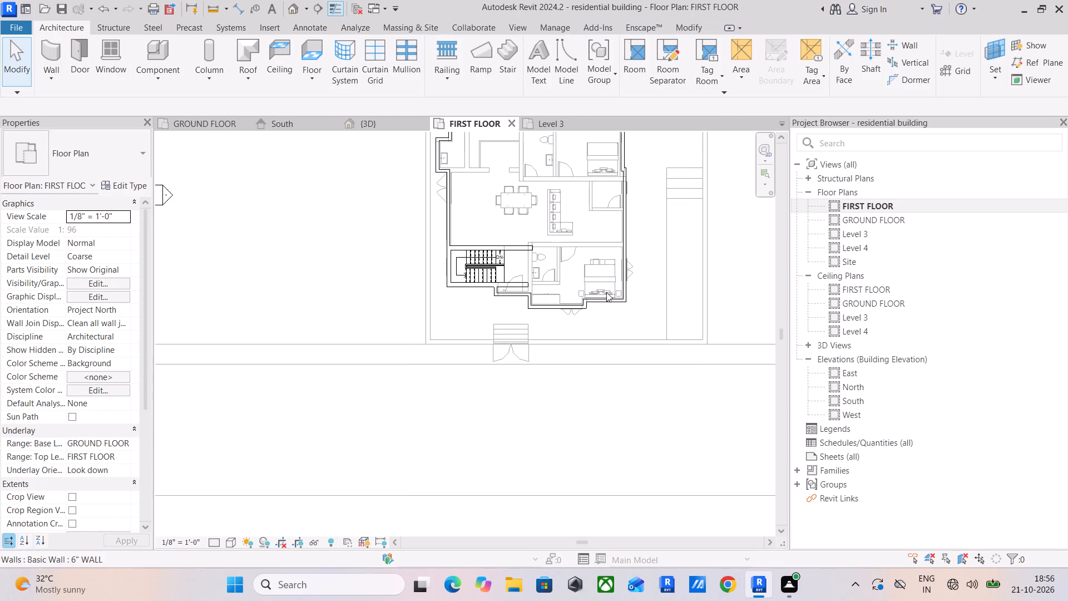
scroll(501, 308, "up", 3)
left_click(534, 288)
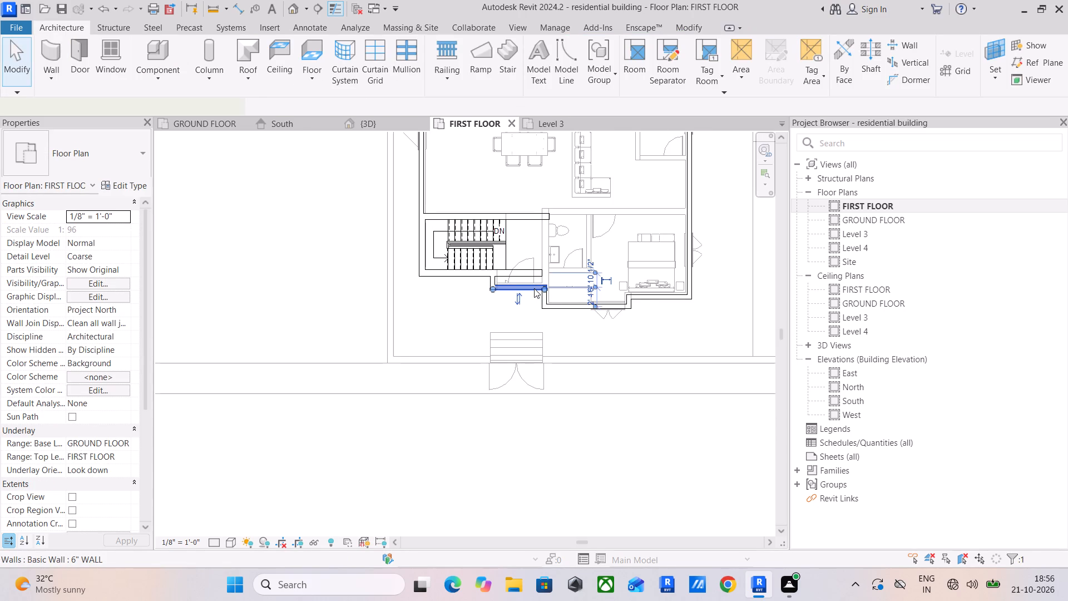
type("sa")
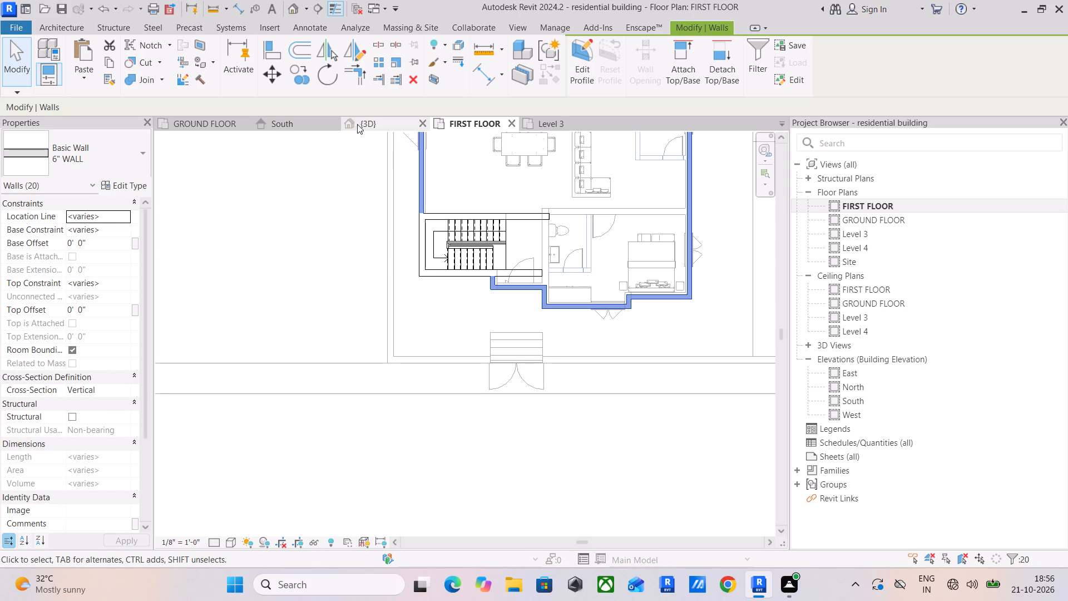
On the GROUND FLOOR plan, remove the five ground-floor 6" partition walls around the bathrooms and small east room from the selection.
left_click(205, 126)
scroll(659, 292, "down", 4)
middle_click_drag(689, 297, 385, 289)
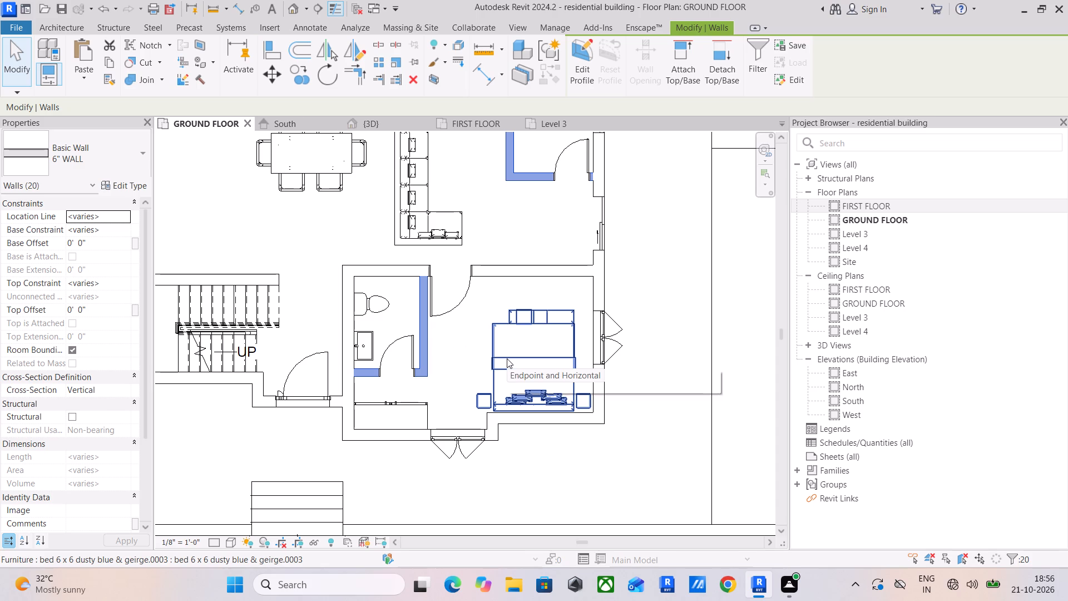
scroll(474, 363, "up", 5)
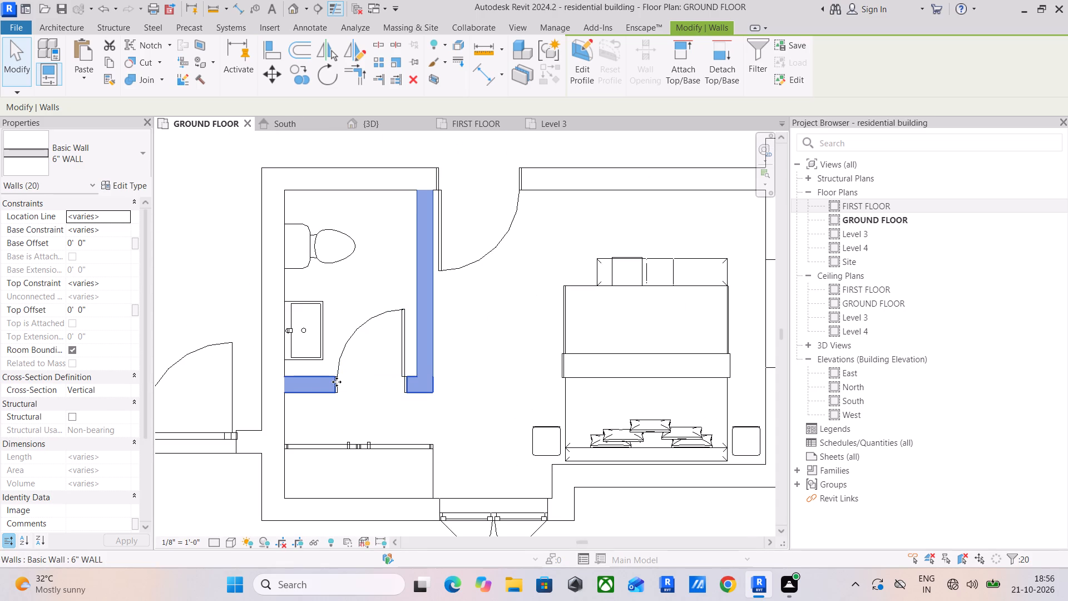
left_click(319, 392, "shift")
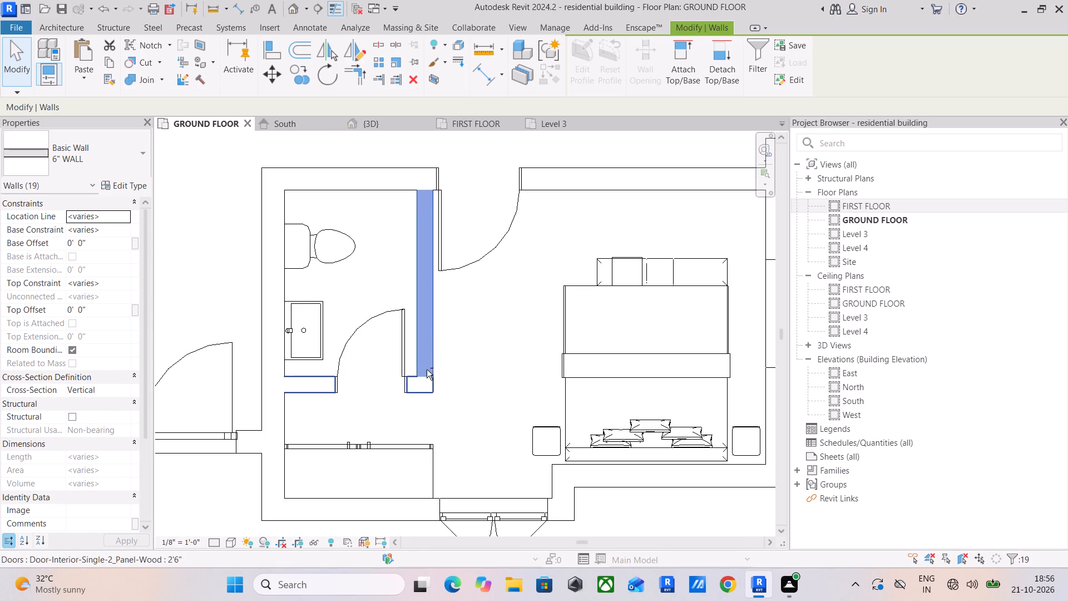
left_click(434, 348, "shift")
scroll(457, 300, "down", 4)
middle_click_drag(522, 303, 404, 487)
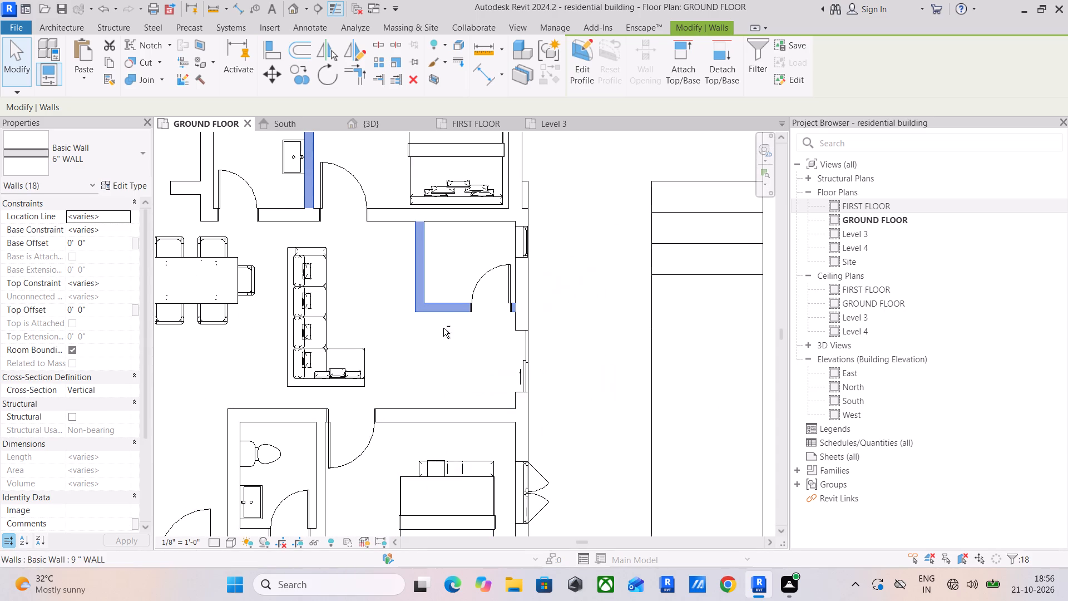
left_click(444, 310, "shift")
left_click(420, 281, "shift")
left_click(308, 172, "shift")
middle_click_drag(342, 277, 318, 363)
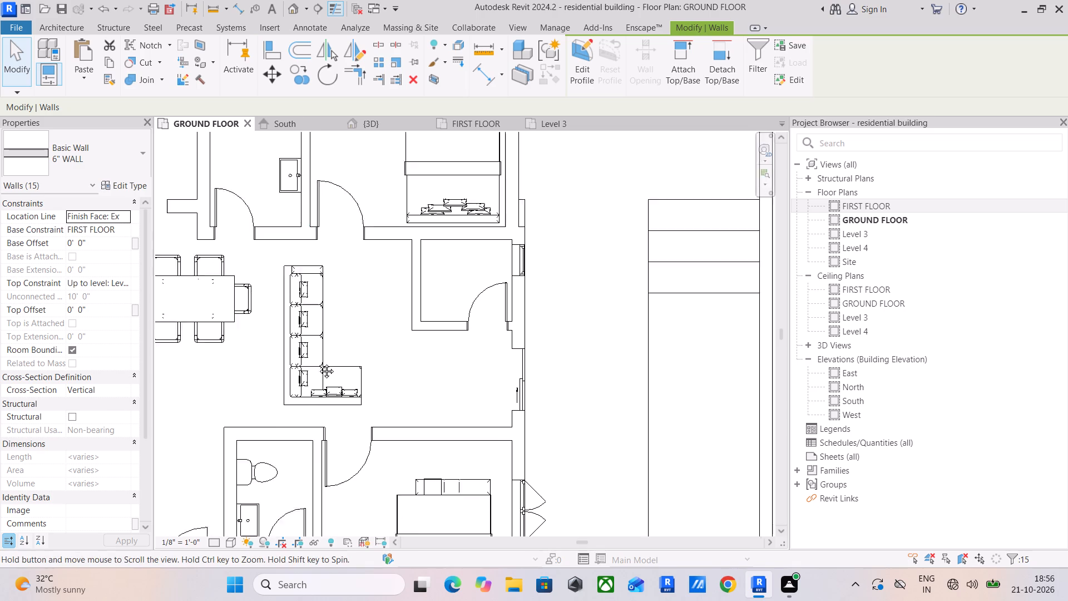
middle_click_drag(318, 363, 319, 516)
scroll(391, 415, "down", 5)
middle_click_drag(391, 415, 611, 315)
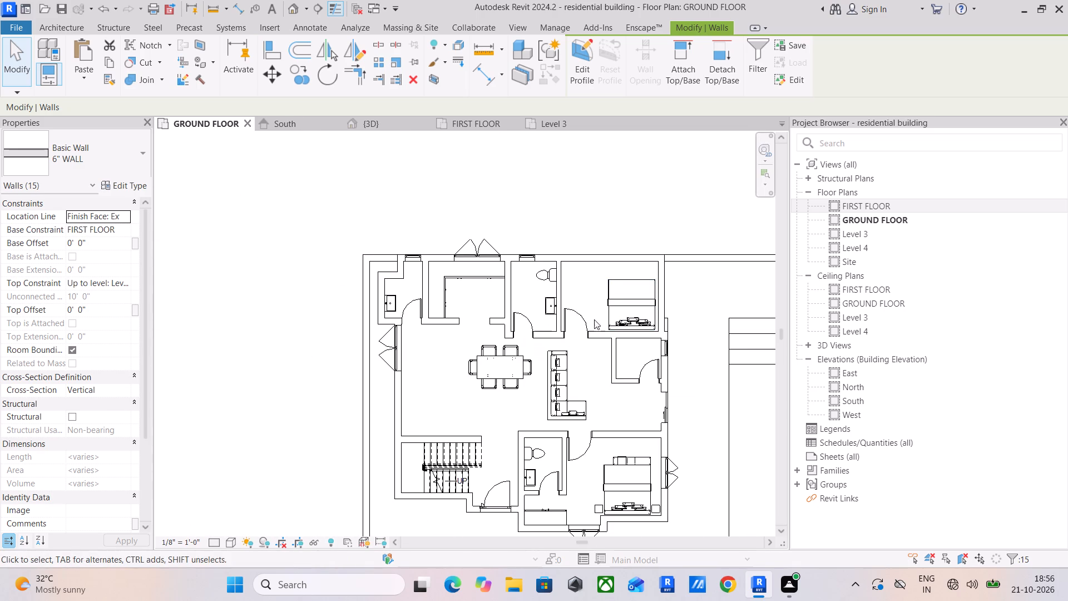
Set the selected FIRST FLOOR perimeter walls' top constraint to Unconnected and their unconnected height to 1'.
left_click(469, 122)
scroll(489, 326, "down", 2)
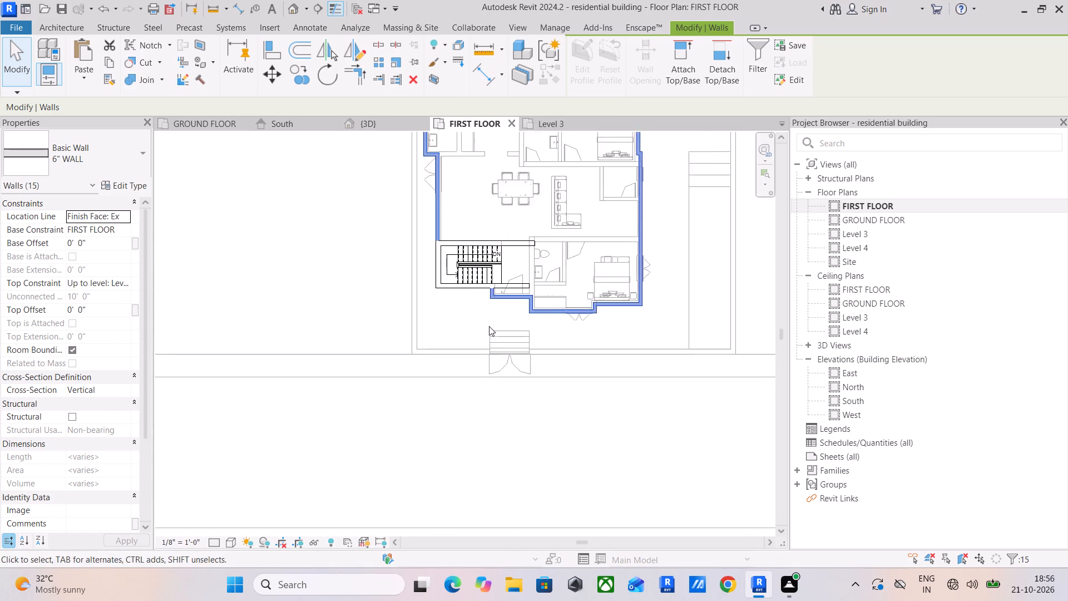
scroll(489, 326, "down", 1)
middle_click_drag(532, 325, 387, 419)
scroll(399, 350, "up", 2)
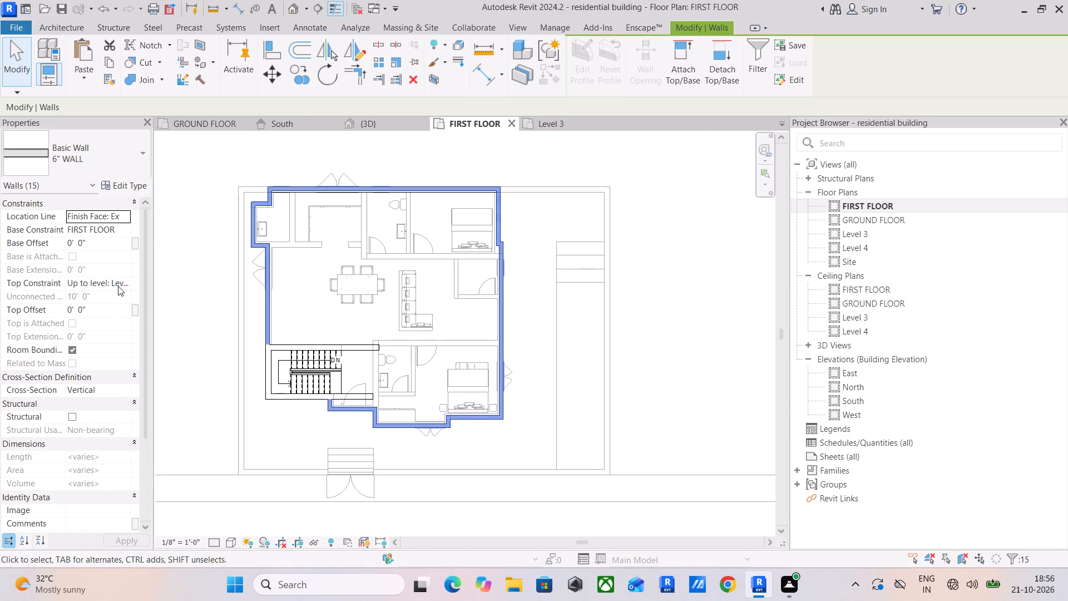
left_click(122, 282)
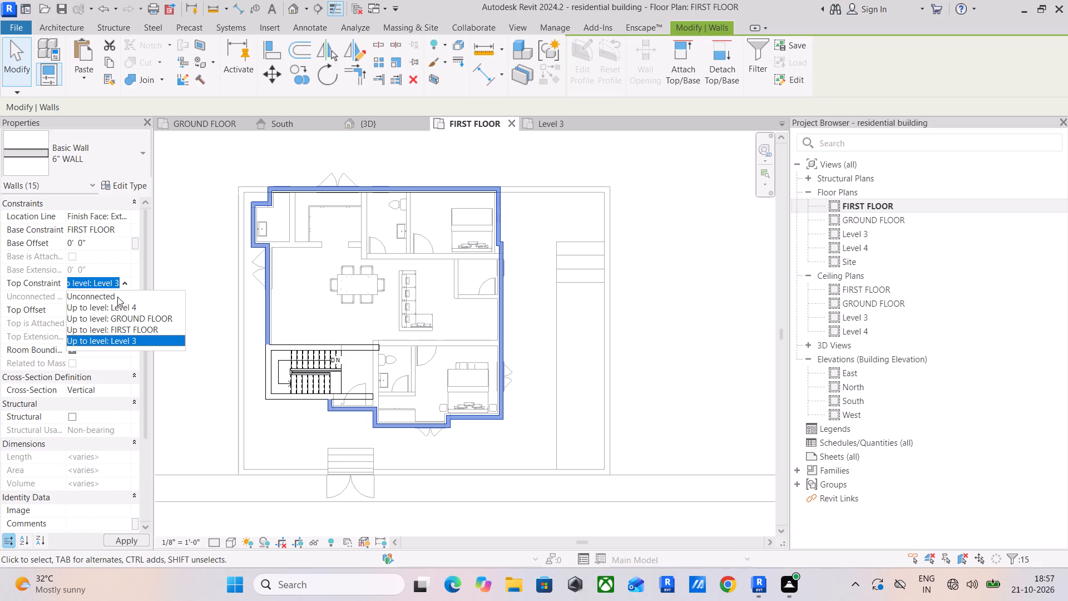
left_click(117, 297)
left_click(109, 298)
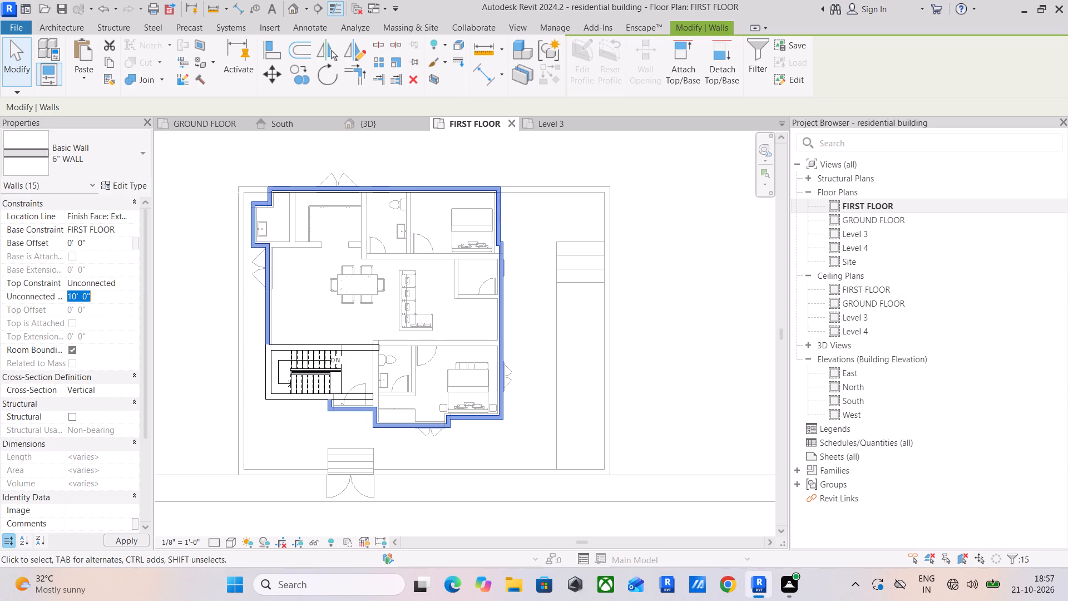
key("4")
key("BackSpace")
key("1")
key("apostrophe")
key("Return")
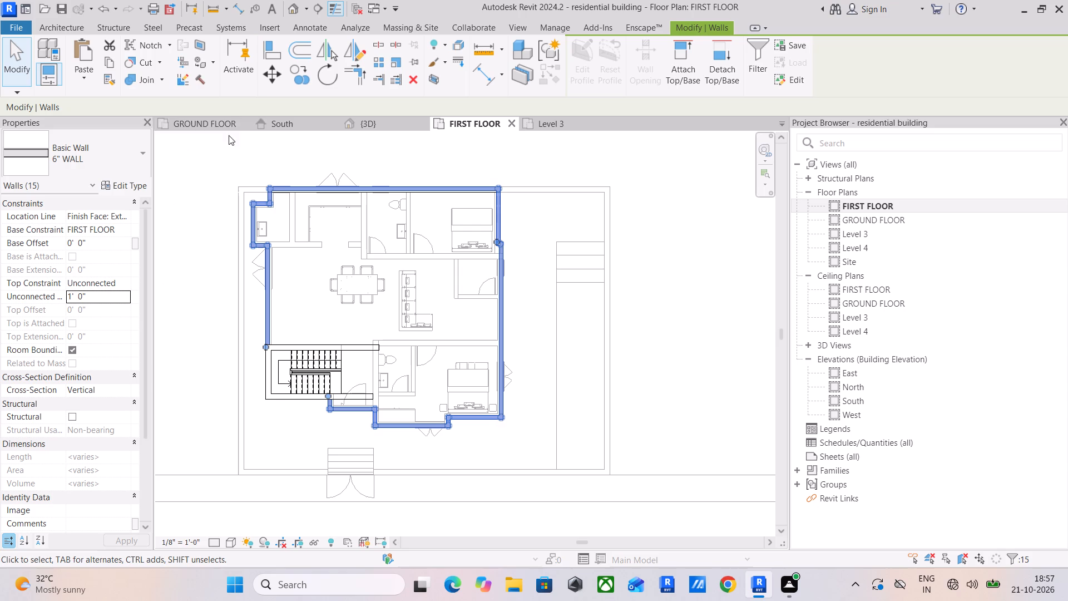
Start a Glass Panel - Bottom Fill railing path along the west wall's centerline, about 14'-10 1/2" north from the stair enclosure and 2'-2" west.
left_click(81, 31)
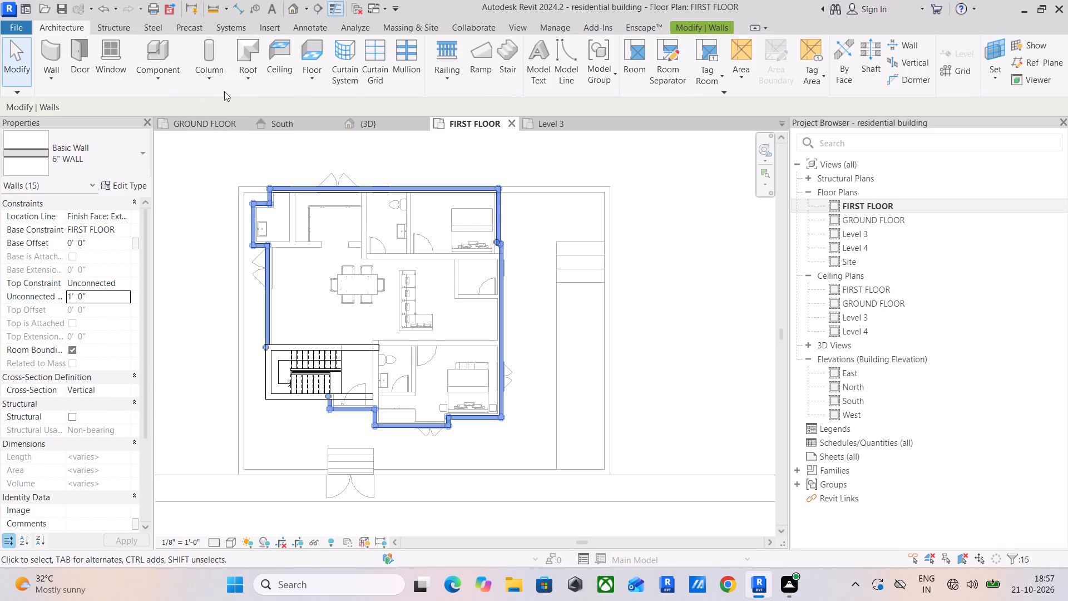
left_click(444, 56)
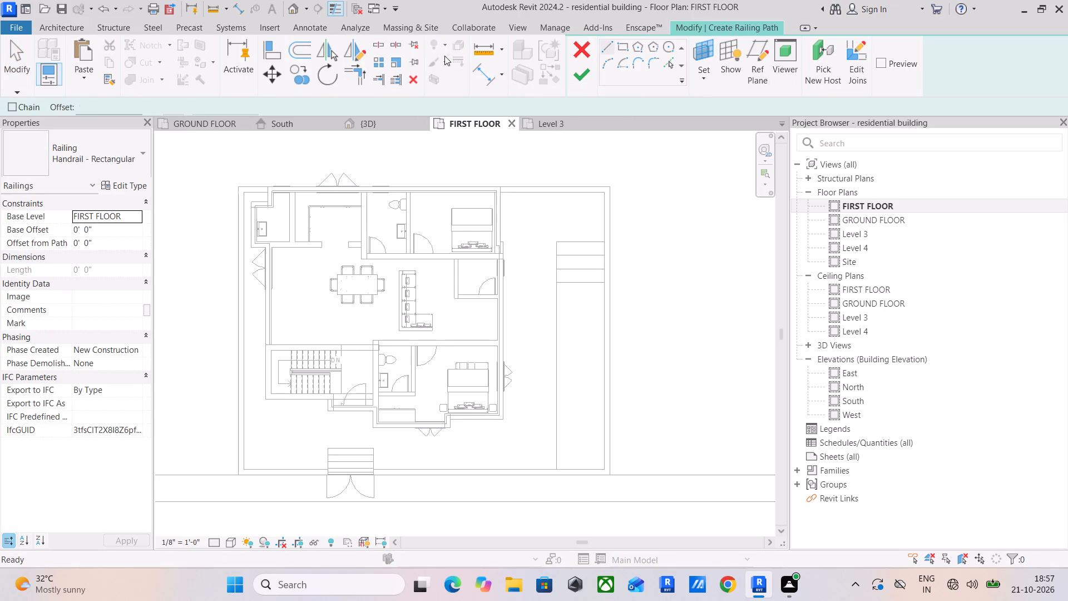
left_click(93, 157)
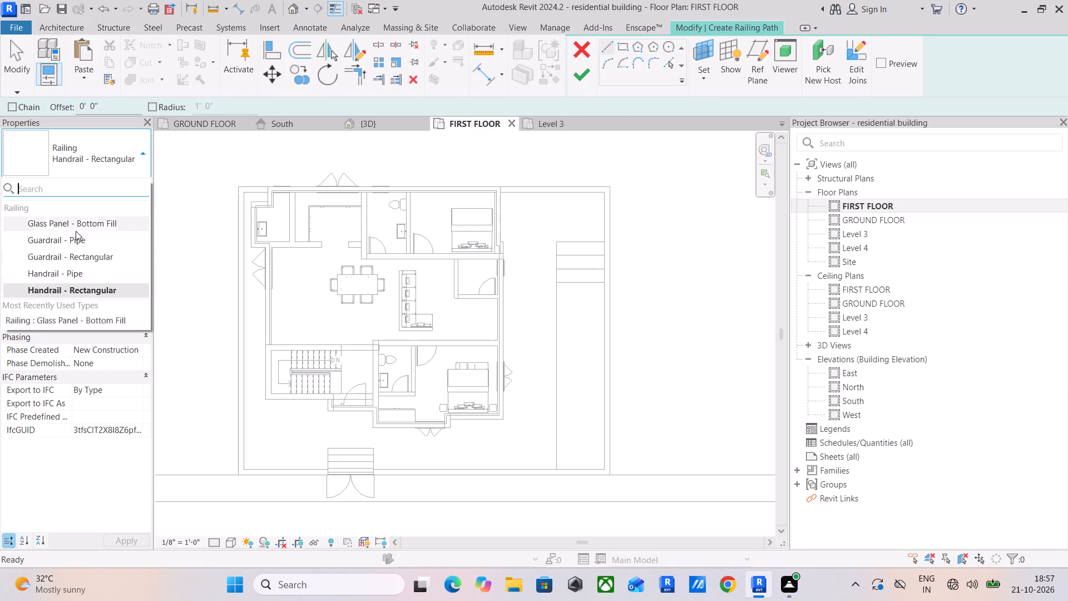
left_click(76, 231)
scroll(269, 332, "up", 7)
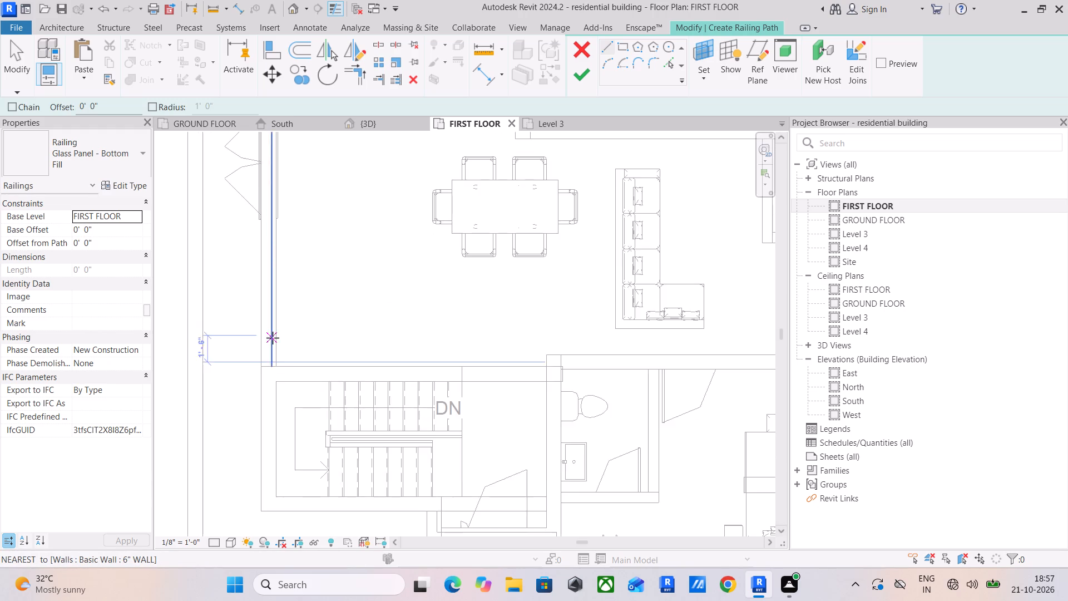
scroll(273, 338, "up", 6)
left_click_drag(258, 401, 260, 391)
scroll(257, 235, "down", 5)
middle_click_drag(259, 198, 258, 258)
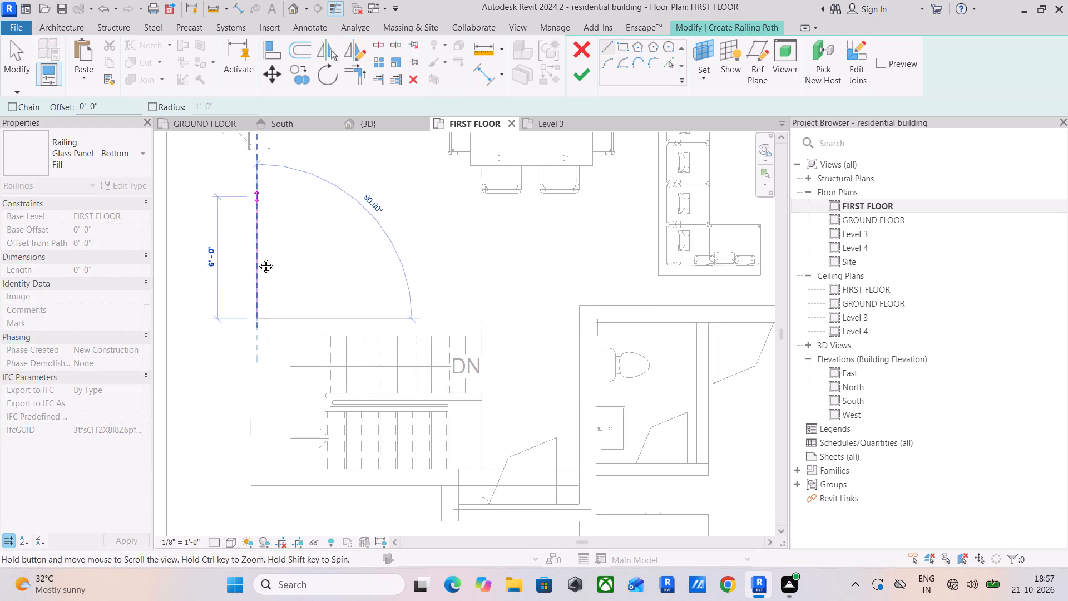
middle_click_drag(258, 258, 282, 427)
scroll(281, 247, "up", 4)
left_click(281, 247)
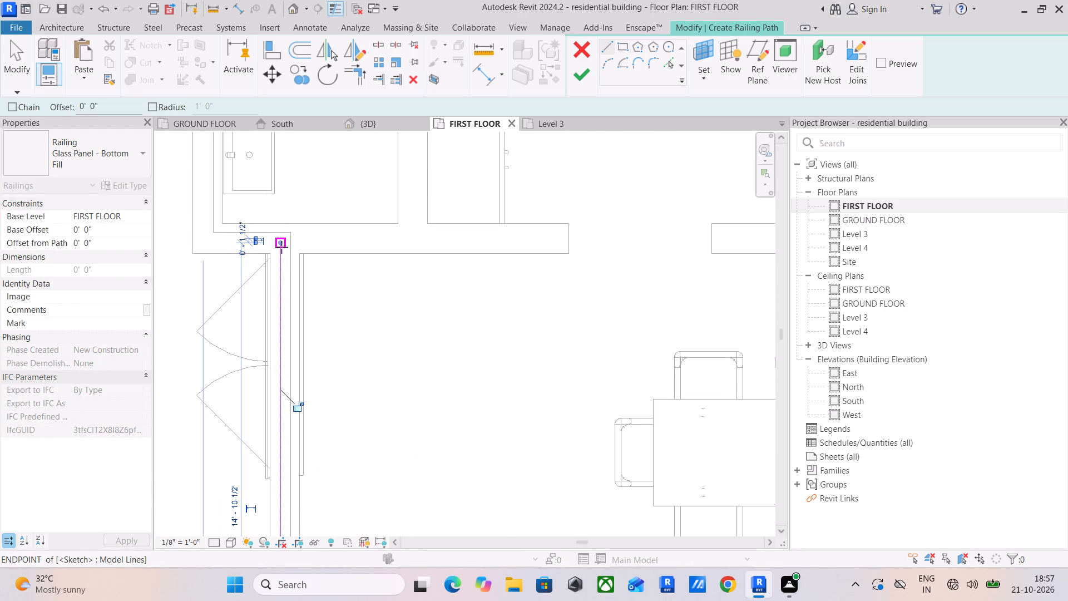
left_click(281, 247)
left_click(207, 245)
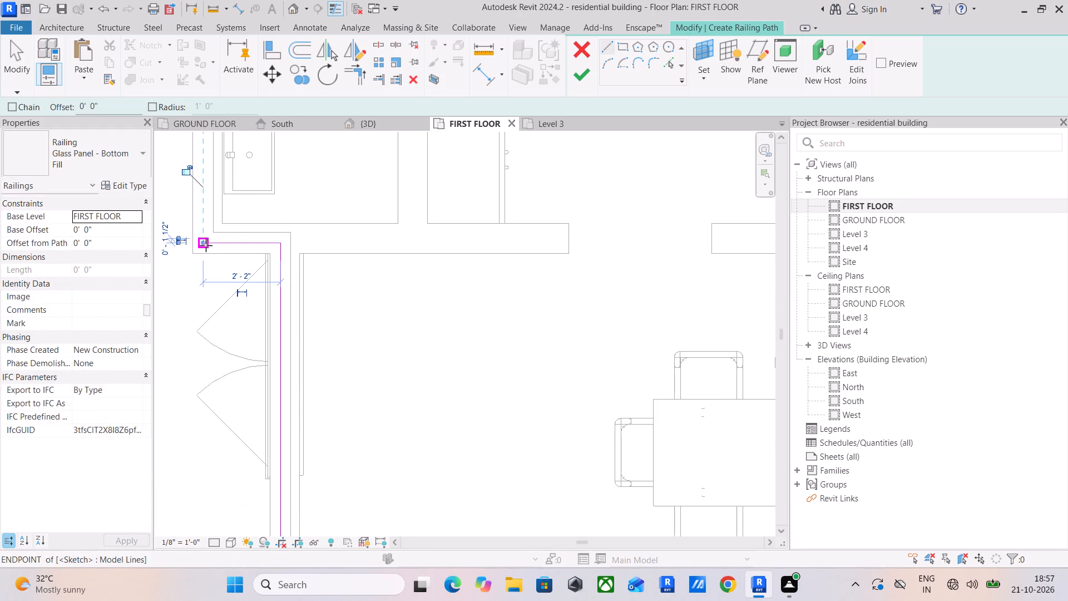
Continue the railing path around the northwest setback: north along the wall's centerline, 2'-6" east, and 2'-3" north to the north wall.
left_click(206, 245)
scroll(207, 209, "down", 2)
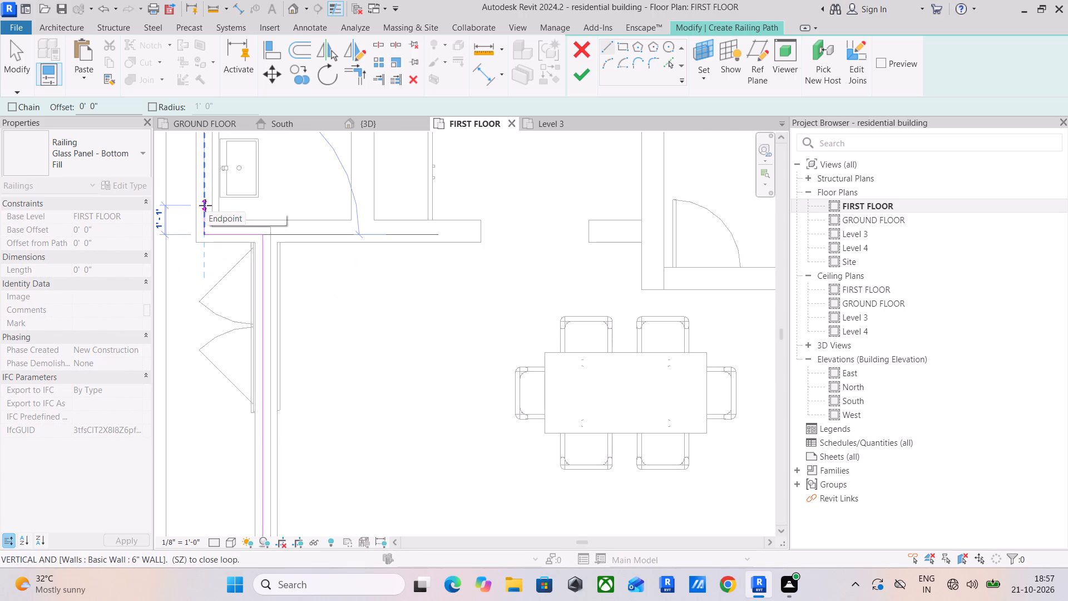
scroll(206, 204, "down", 5)
middle_click_drag(212, 202, 256, 542)
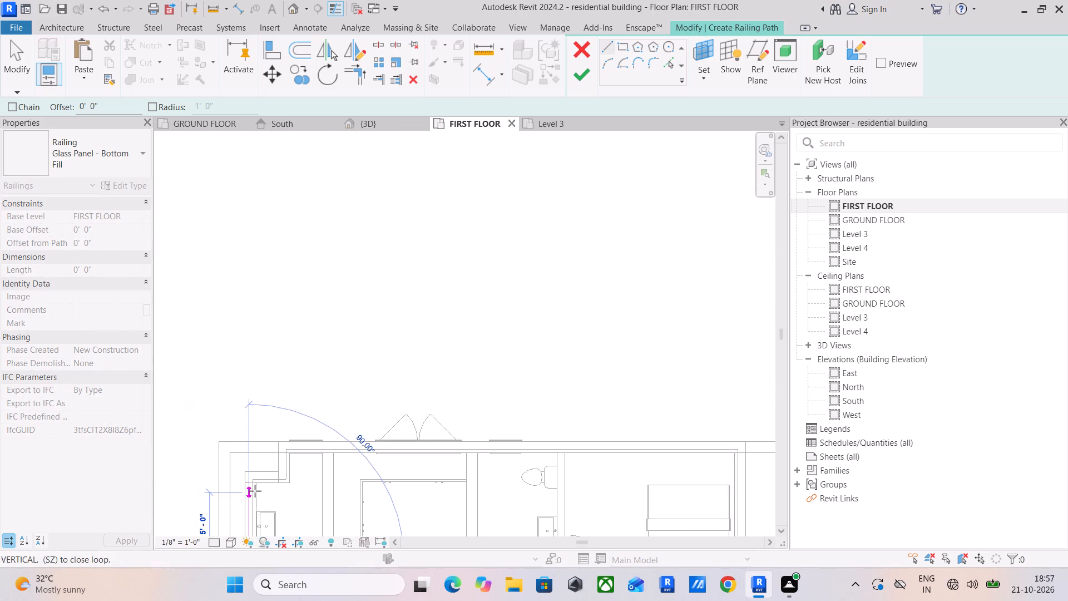
scroll(255, 491, "up", 6)
left_click(241, 458)
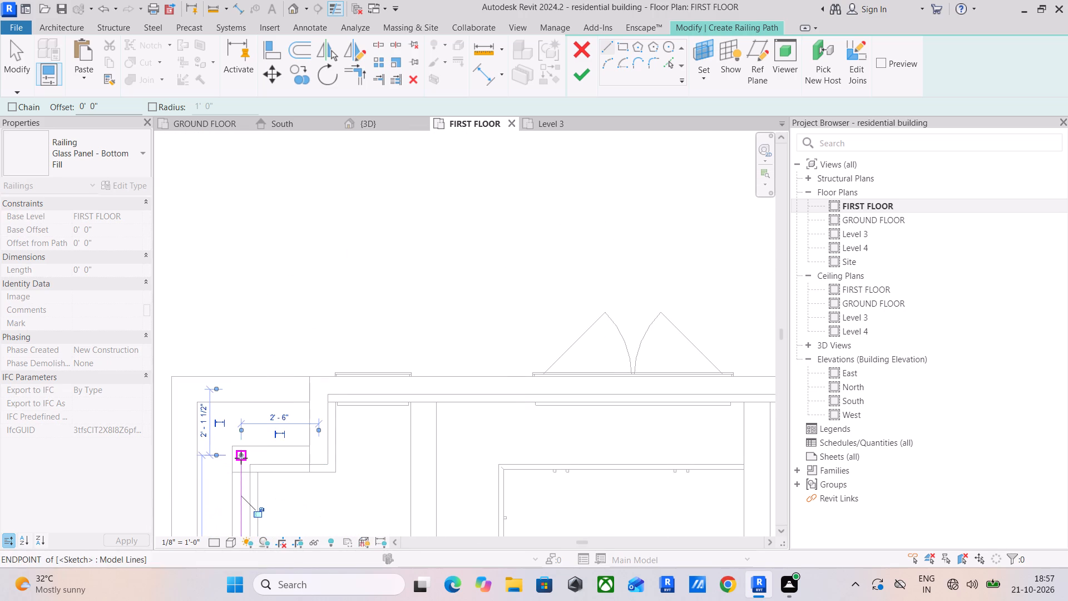
left_click(243, 457)
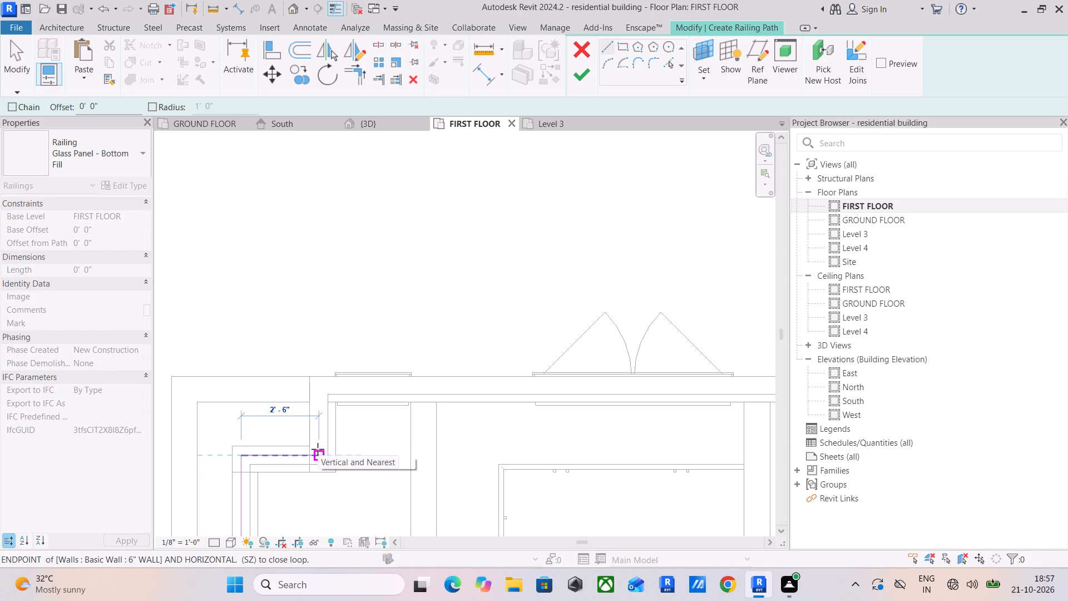
scroll(318, 449, "up", 4)
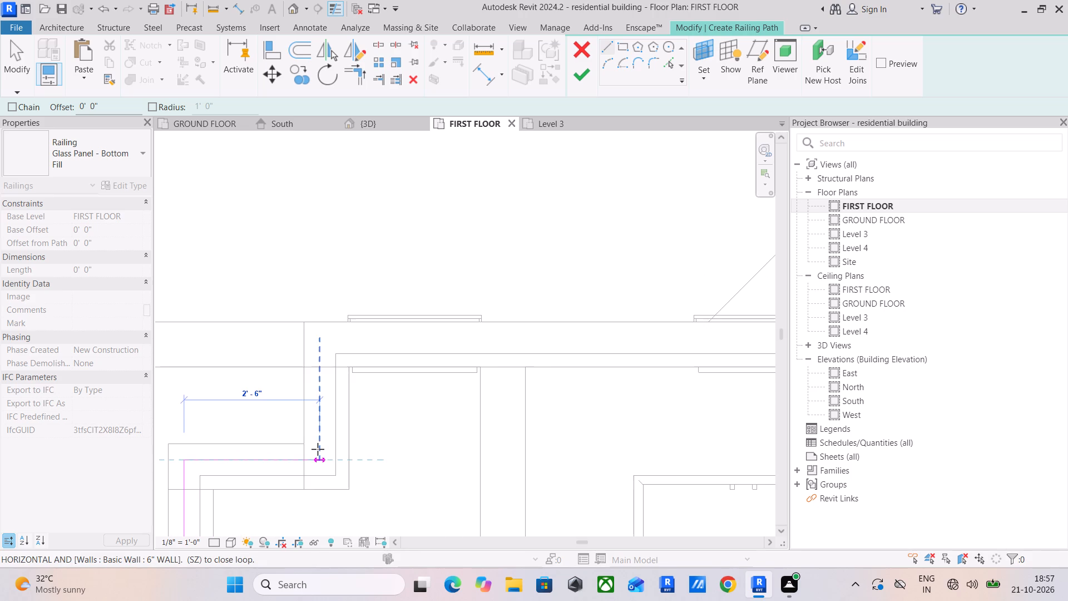
left_click(318, 459)
left_click(319, 459)
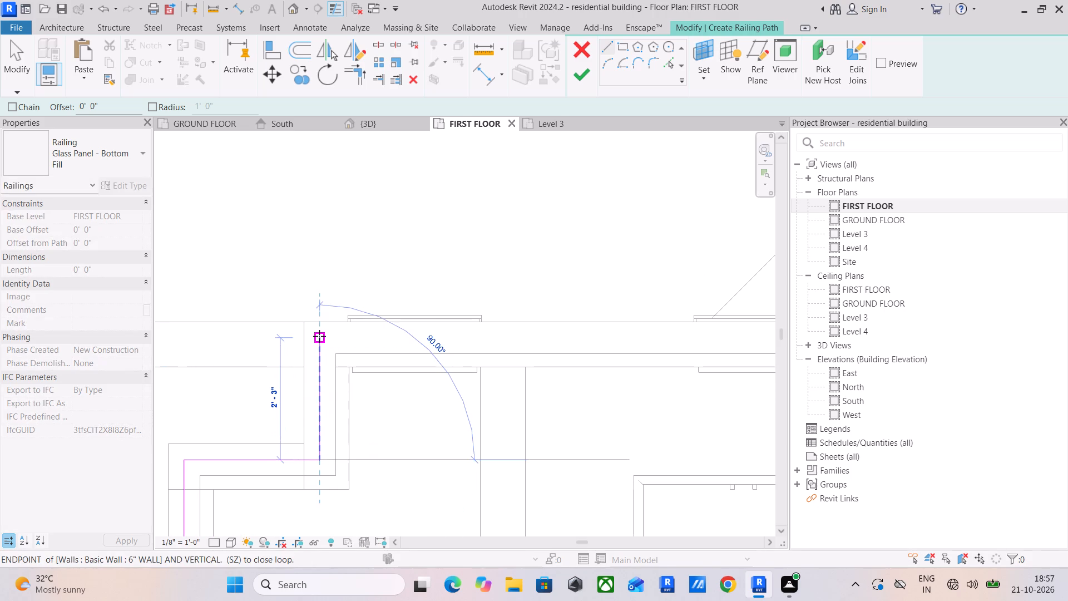
left_click(318, 337)
Continue the railing path east along the full north wall's centerline to the northeast corner.
left_click(318, 337)
scroll(465, 331, "down", 3)
middle_click_drag(563, 346, 175, 346)
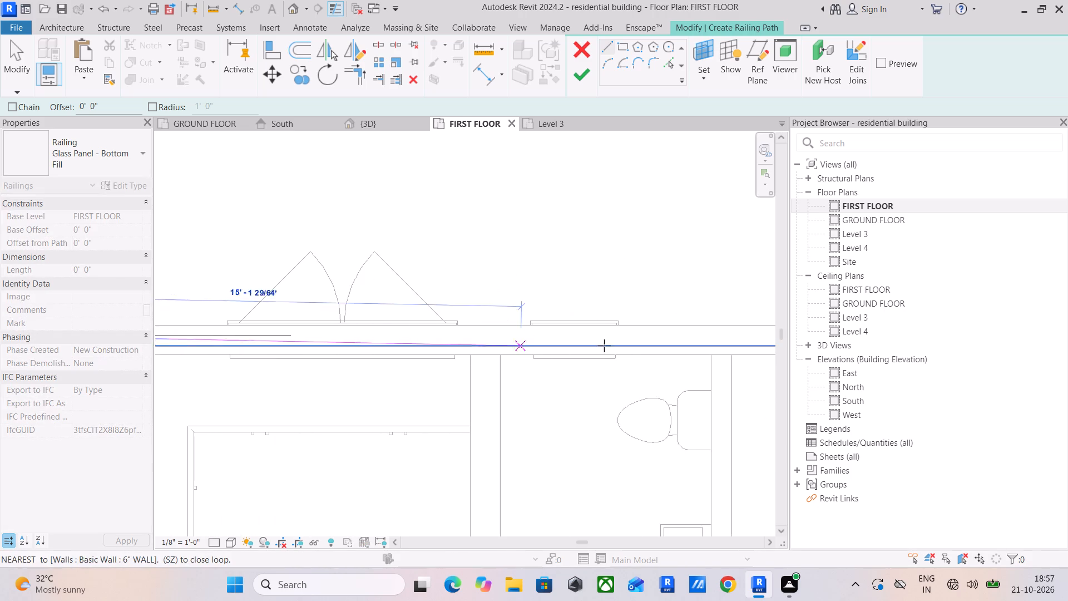
scroll(624, 341, "down", 3)
middle_click_drag(677, 344, 268, 333)
scroll(570, 327, "down", 3)
middle_click_drag(658, 334, 483, 331)
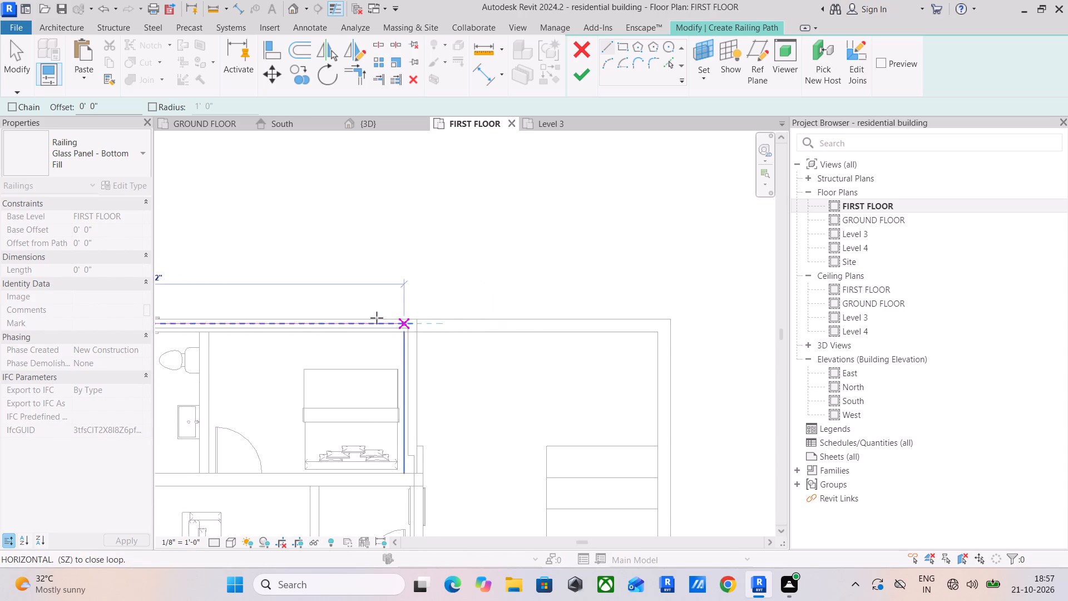
scroll(376, 318, "up", 9)
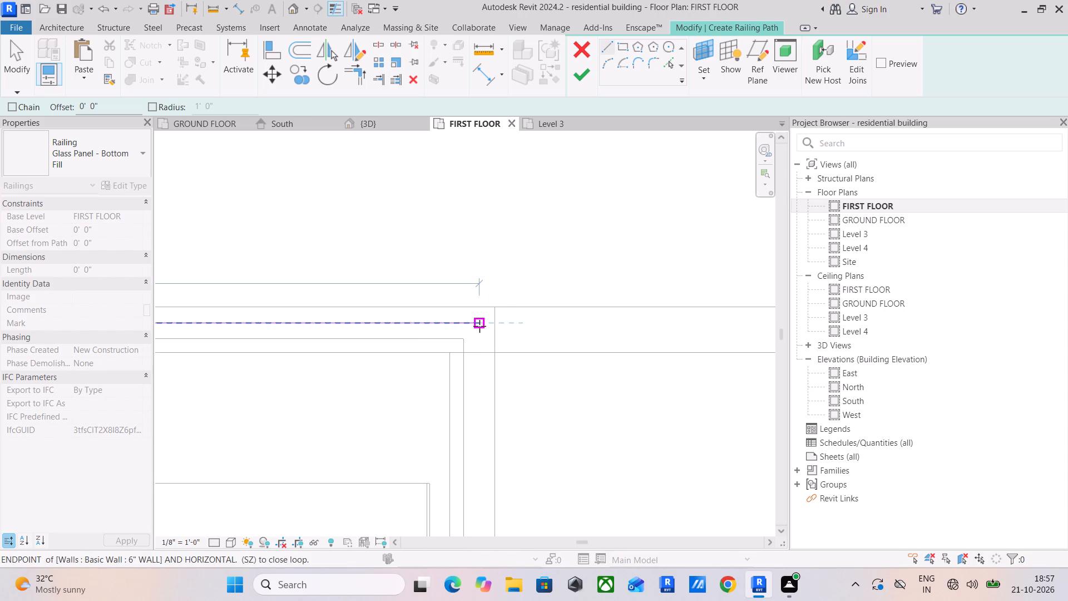
left_click(480, 326)
Continue the railing path south along the upper east wall's centerline and a short segment east across the step.
left_click(481, 324)
scroll(477, 446, "down", 4)
middle_click_drag(477, 446, 471, 198)
scroll(461, 345, "down", 5)
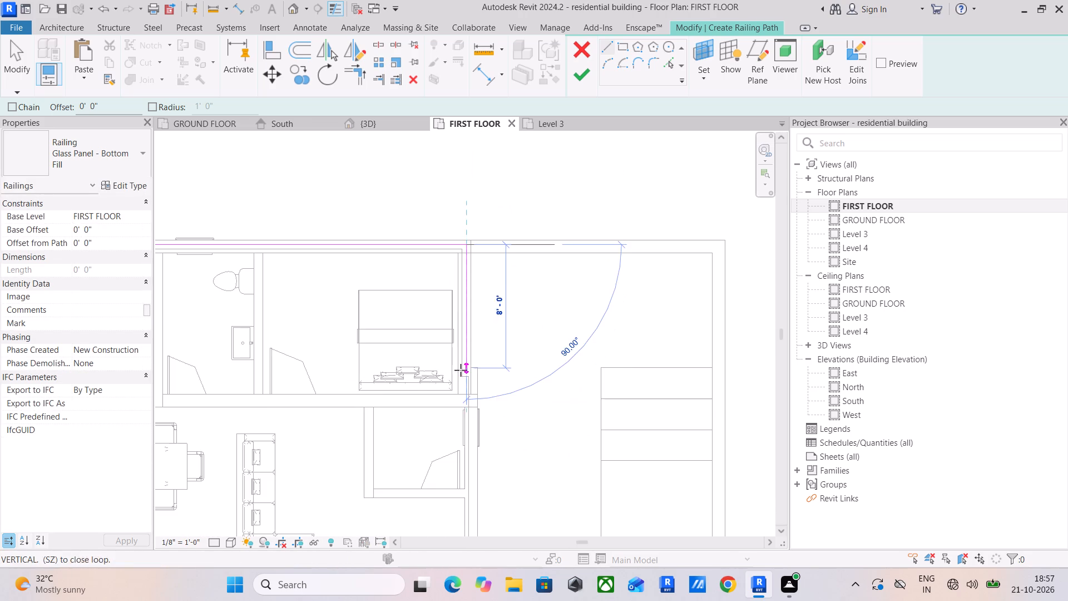
scroll(469, 376, "up", 10)
left_click(463, 361)
left_click(464, 363)
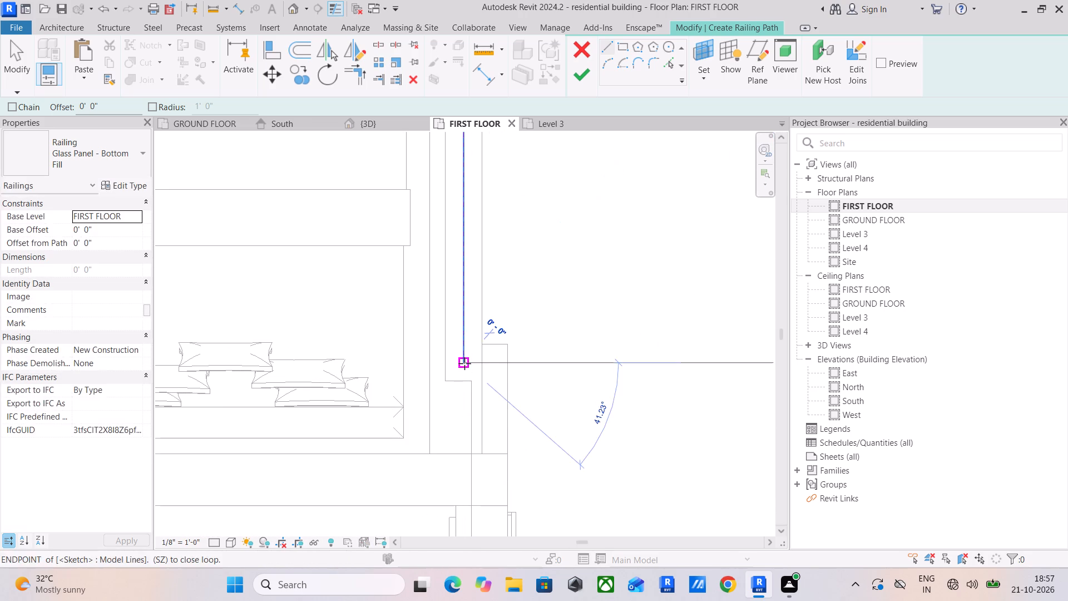
left_click(491, 362)
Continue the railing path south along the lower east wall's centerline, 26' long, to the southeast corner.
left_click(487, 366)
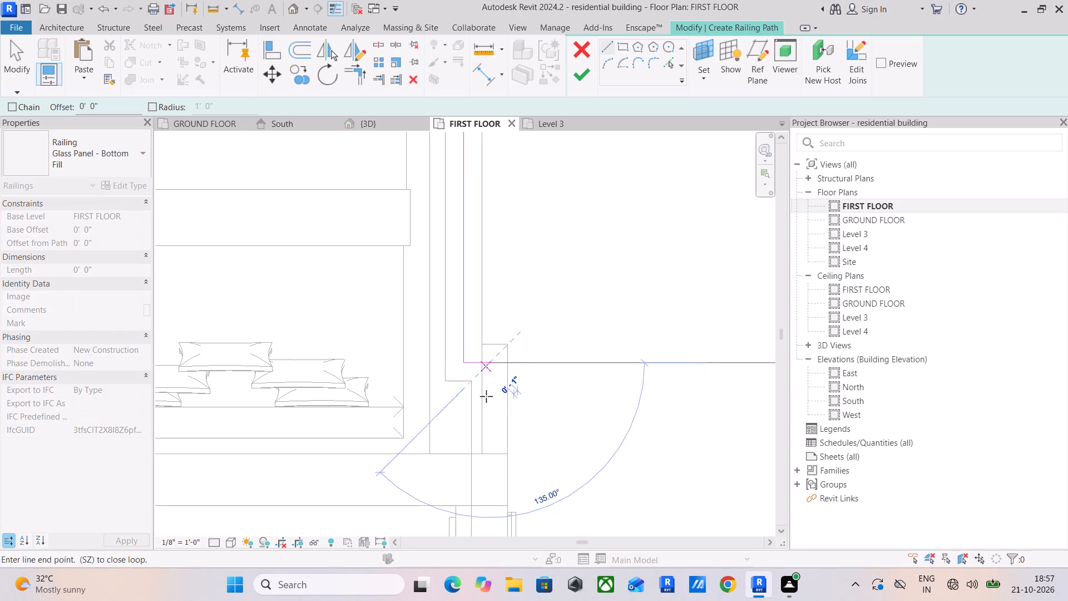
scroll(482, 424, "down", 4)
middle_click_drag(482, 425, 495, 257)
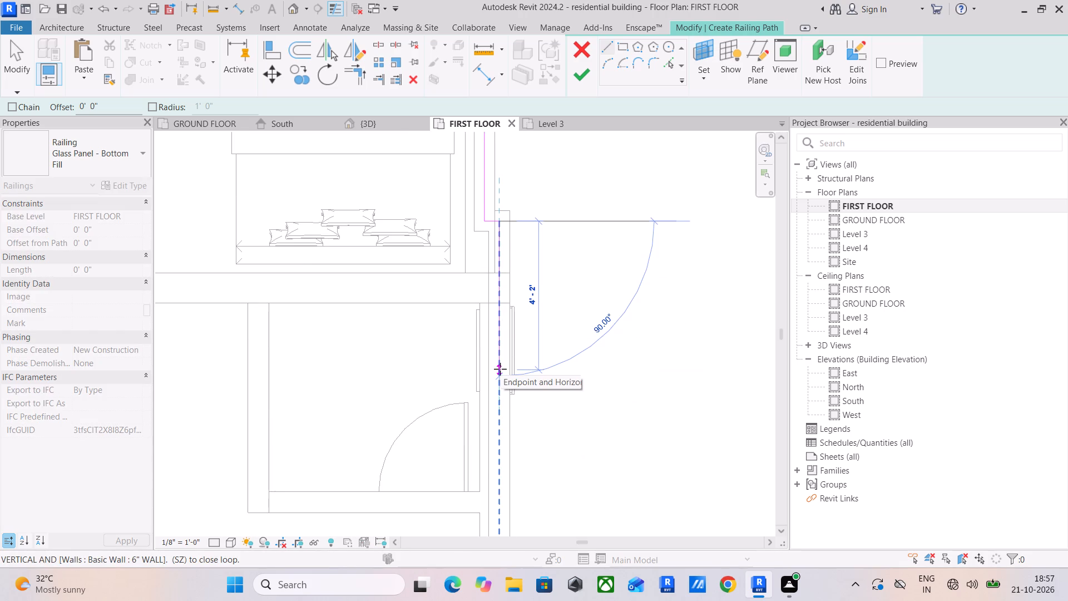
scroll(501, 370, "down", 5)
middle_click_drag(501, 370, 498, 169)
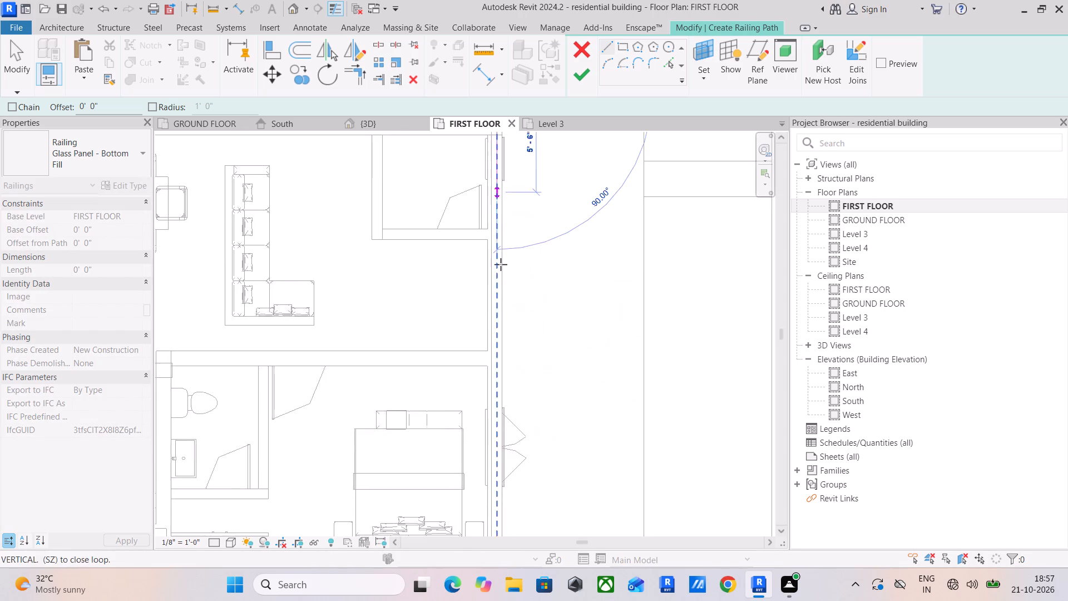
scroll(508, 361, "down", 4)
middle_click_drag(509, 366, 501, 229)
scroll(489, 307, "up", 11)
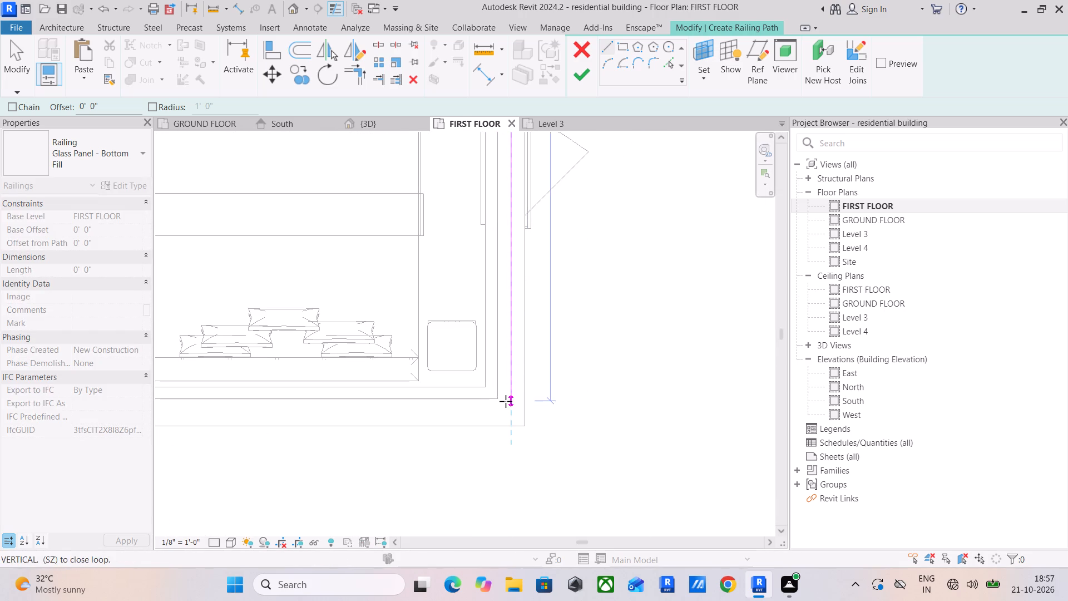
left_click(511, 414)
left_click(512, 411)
Continue the railing path 7'-11" west along the south wall's centerline and 1'-3" south at the step beside the bedroom.
scroll(330, 417, "down", 4)
middle_click_drag(330, 417, 500, 417)
scroll(402, 412, "up", 5)
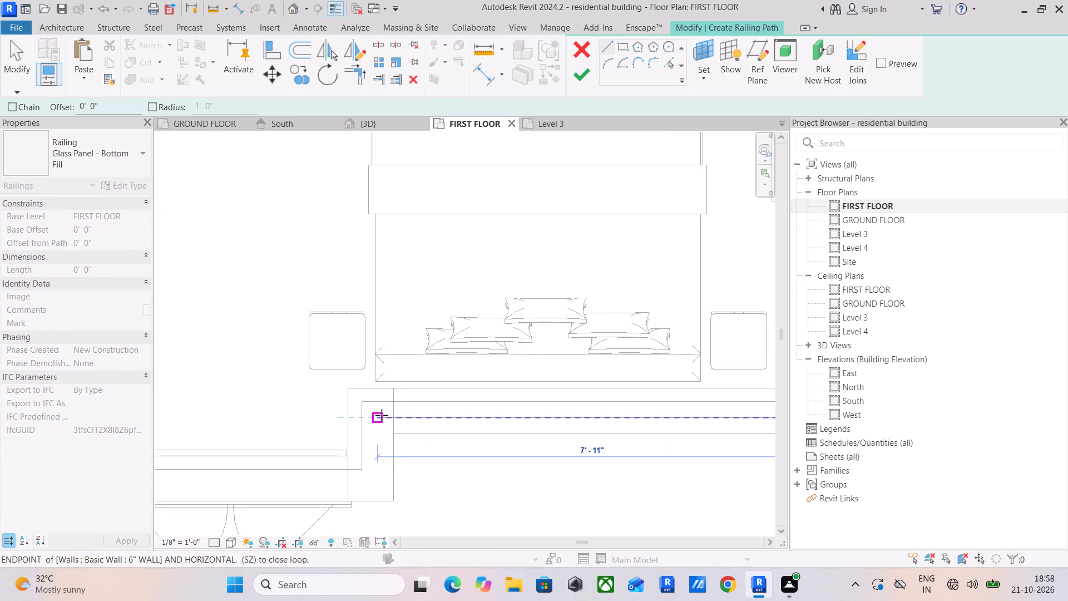
left_click(382, 415)
left_click(378, 417)
left_click(381, 484)
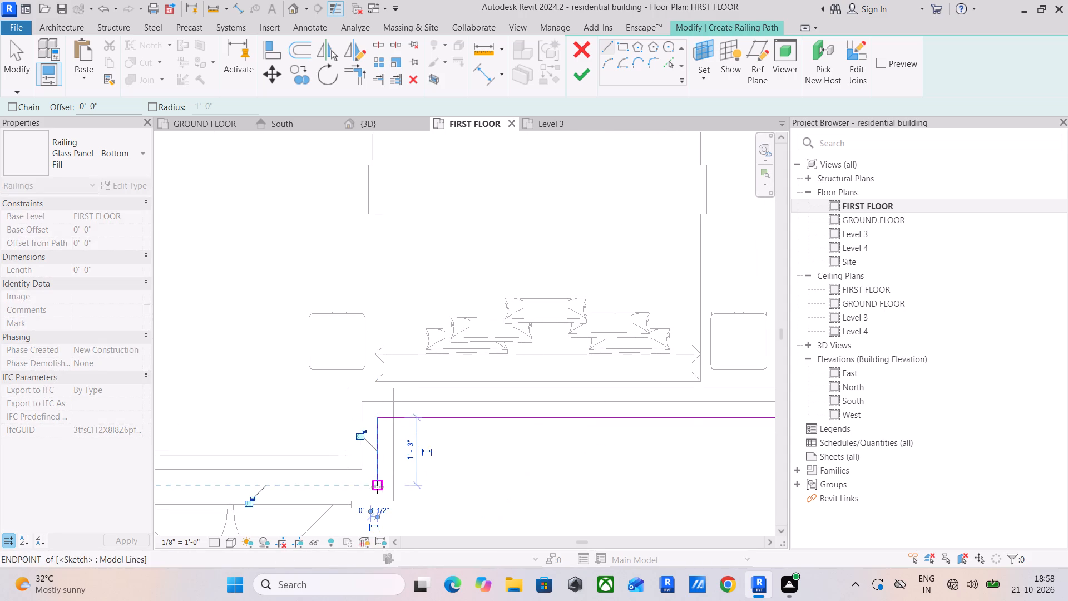
left_click(377, 487)
Continue the railing path along the wall centerlines 11'-0" west, 2'-6" north, 6'-9" west and 1'-6" north to the stair enclosure.
scroll(271, 485, "down", 4)
middle_click_drag(271, 485, 600, 471)
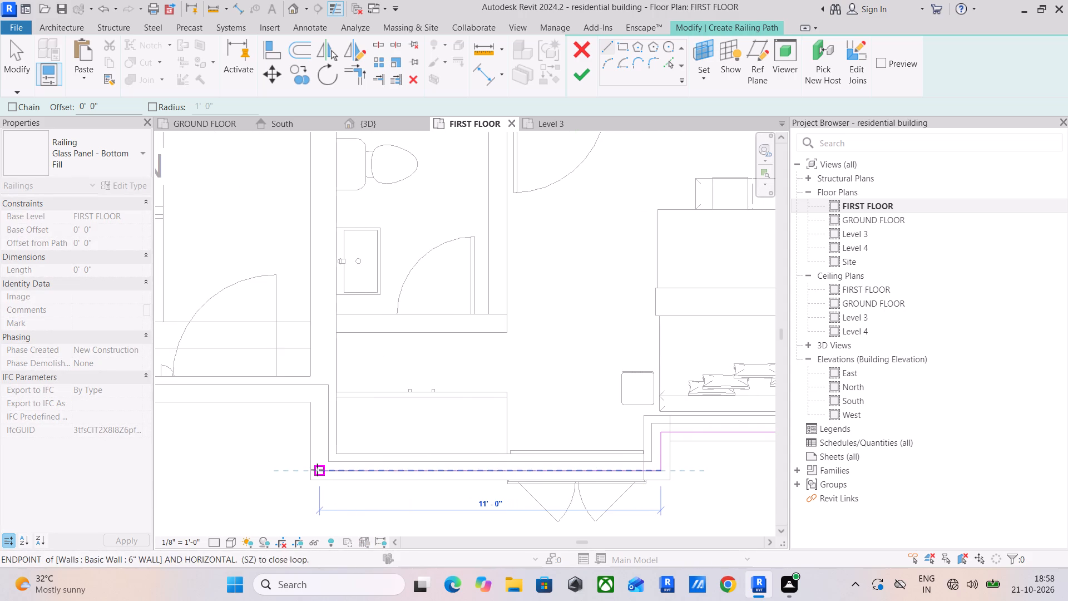
left_click(317, 470)
left_click(319, 472)
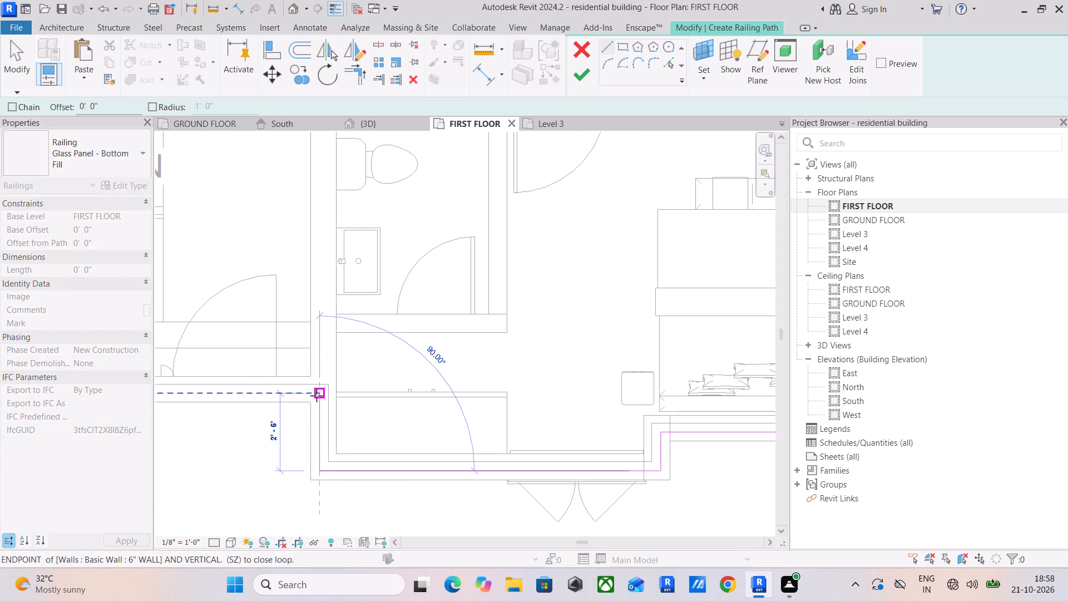
left_click(317, 396)
left_click(320, 395)
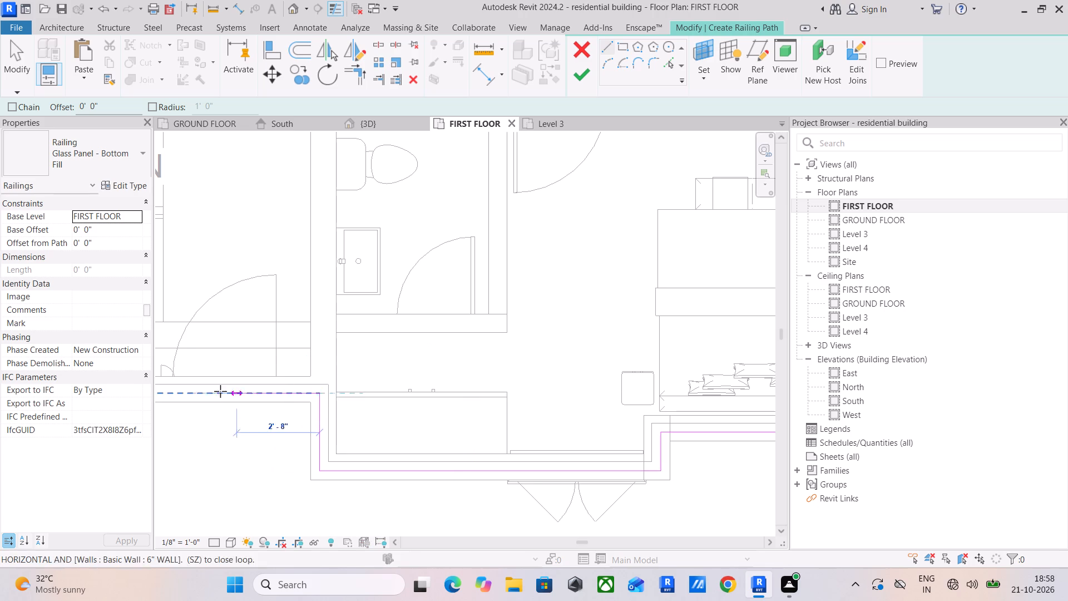
scroll(219, 391, "down", 2)
middle_click_drag(219, 391, 466, 388)
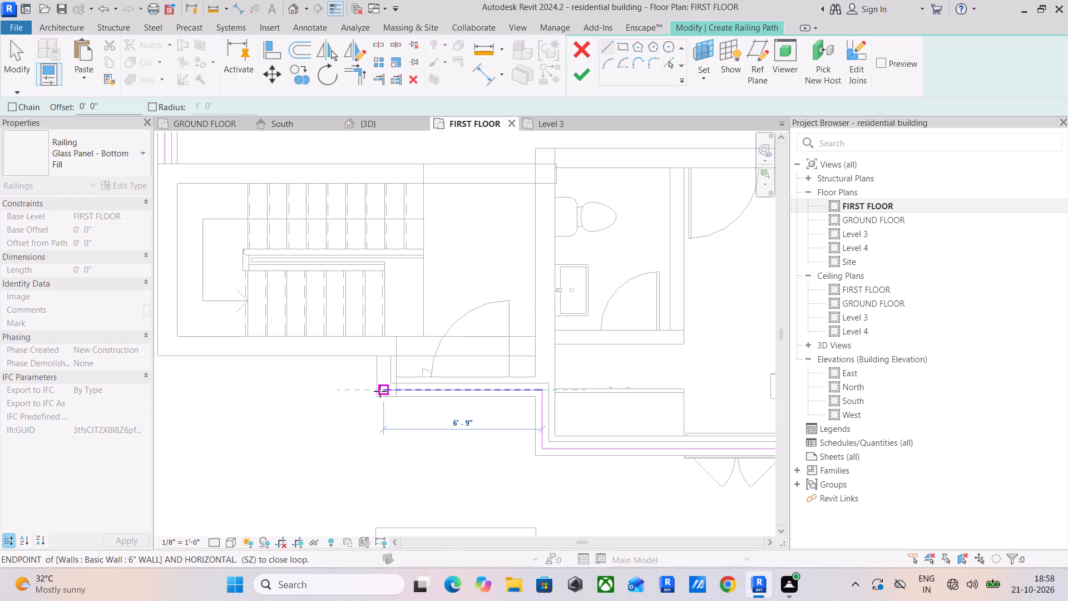
double_click(383, 390)
left_click(385, 357)
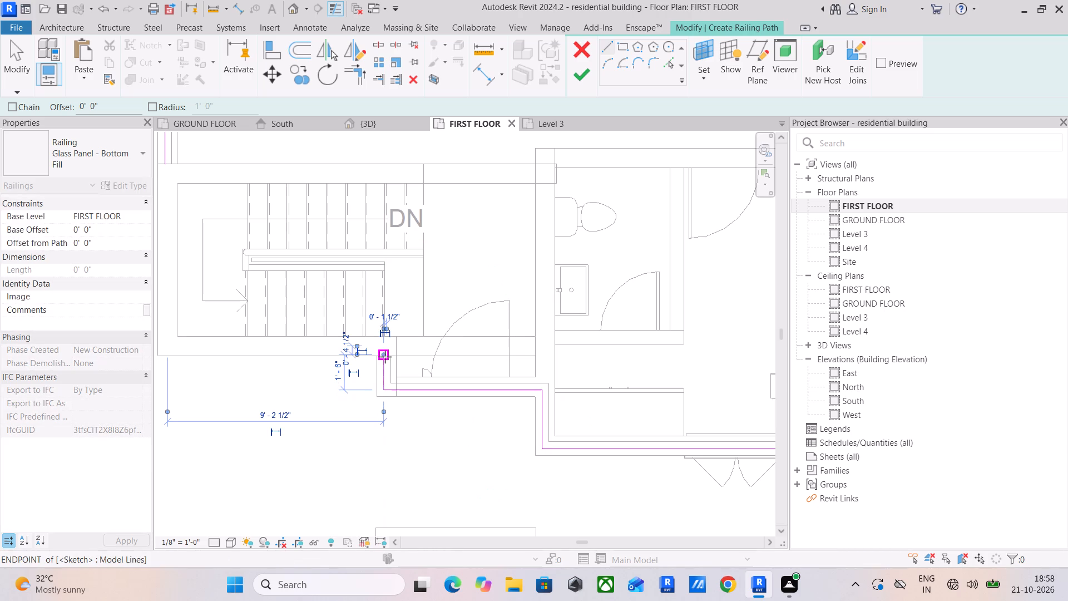
key("Escape")
key("Escape")
Delete the railing path lines along the west, north and east walls and finish the railing along the south walls only.
scroll(510, 381, "down", 5)
middle_click_drag(567, 366, 208, 371)
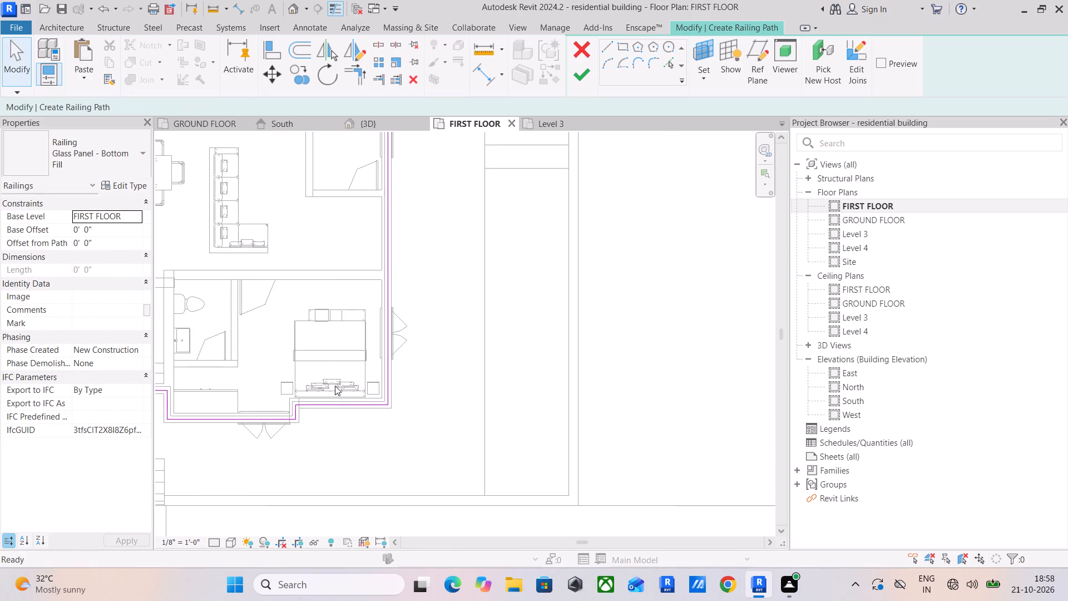
scroll(339, 388, "up", 3)
left_click(410, 373)
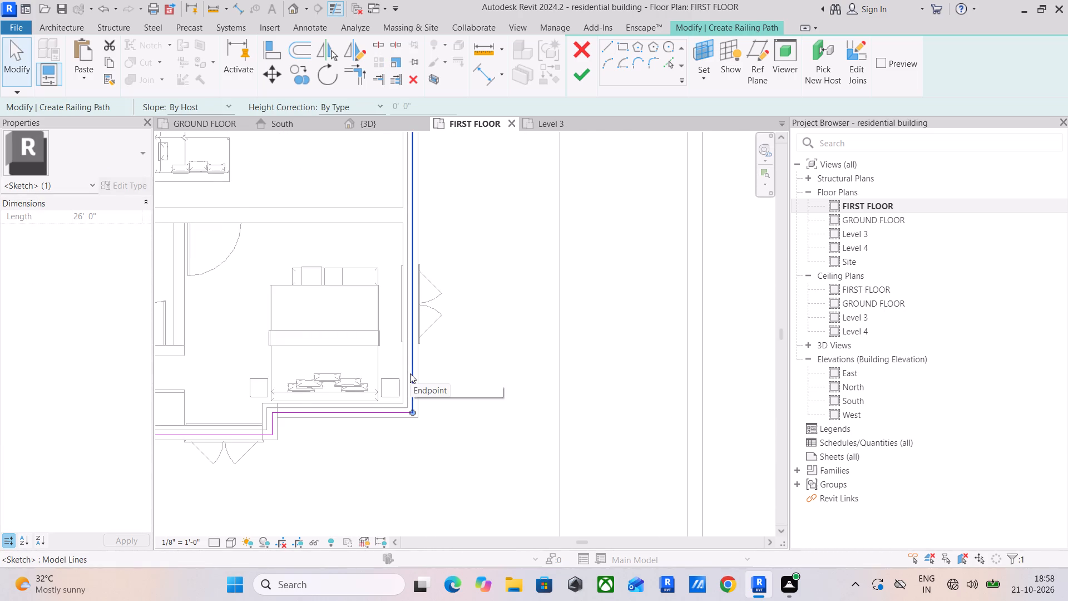
scroll(410, 373, "down", 7)
middle_click_drag(416, 359, 472, 401)
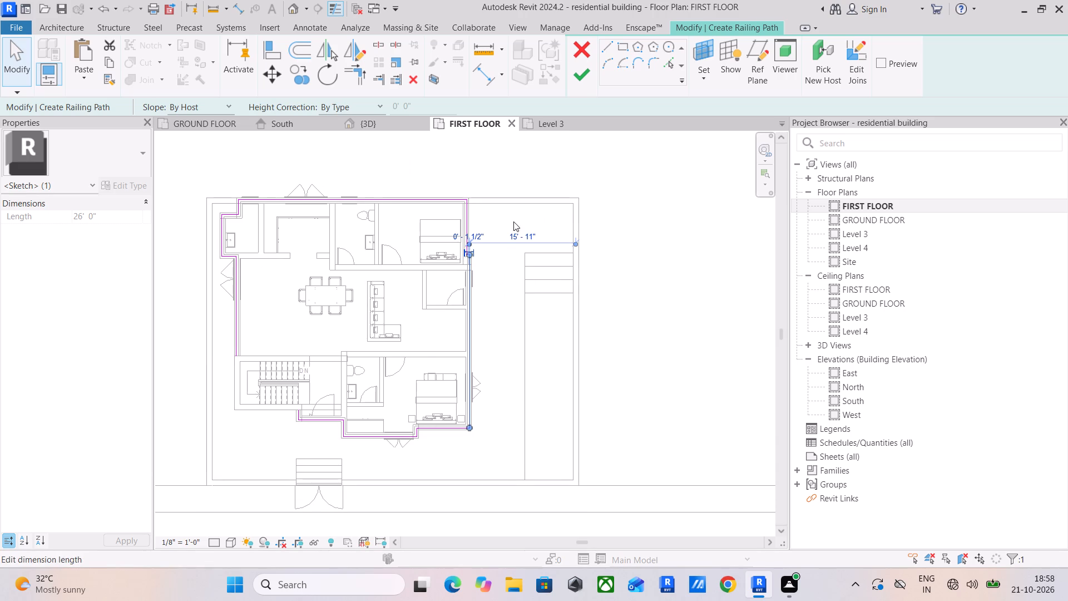
left_click_drag(499, 168, 210, 349, "ctrl")
key("Delete")
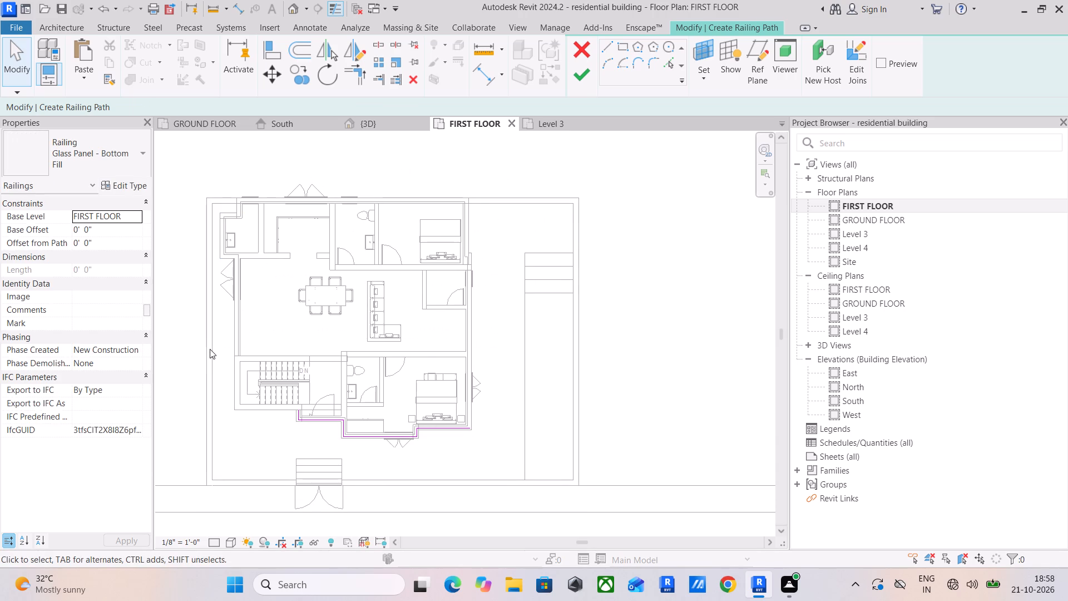
scroll(478, 457, "up", 5)
scroll(446, 398, "up", 5)
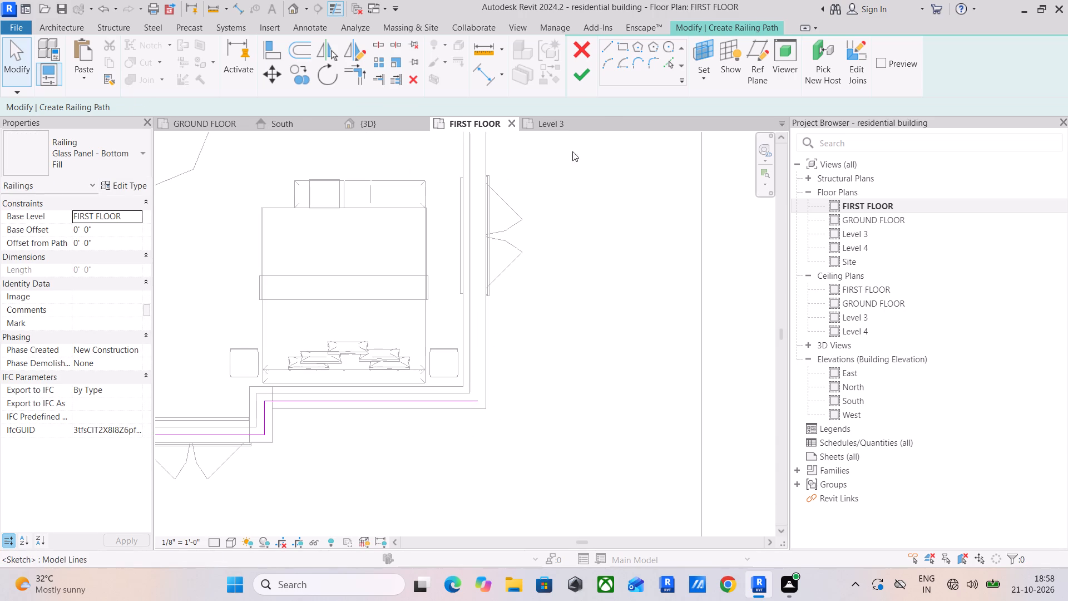
left_click(579, 74)
Edit the railing path so its east end stops at the east wall's inner face, making that southern segment 7'-7 1/2" long.
scroll(489, 400, "up", 3)
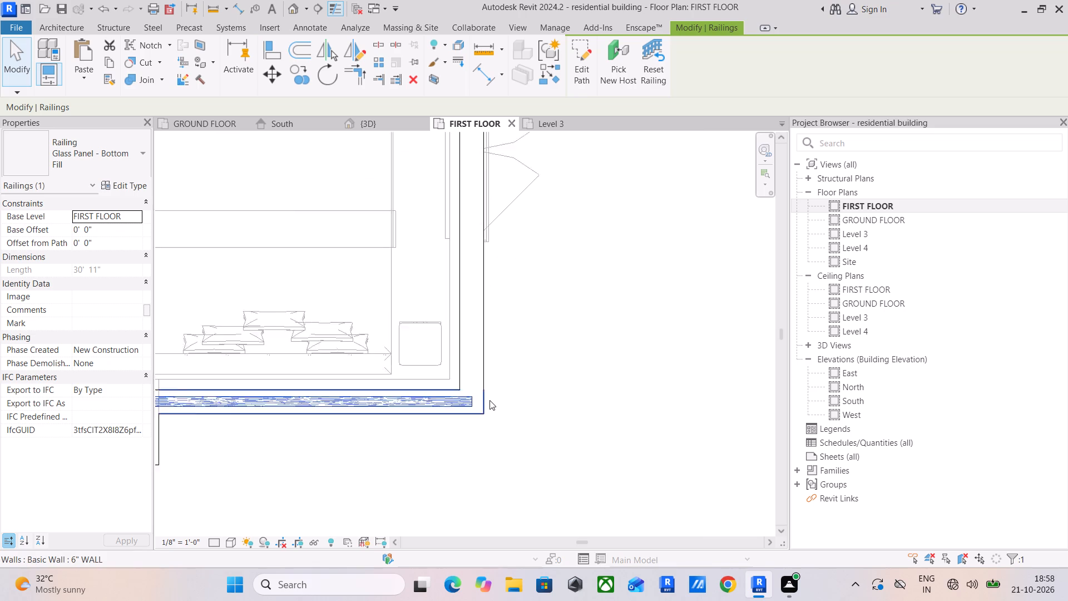
scroll(489, 400, "up", 1)
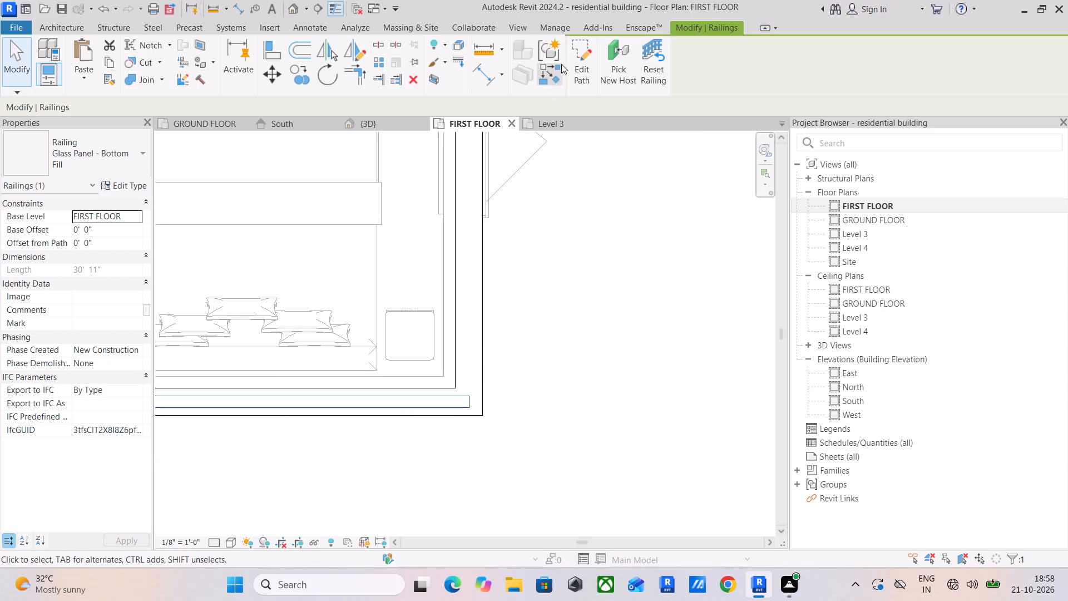
left_click(572, 63)
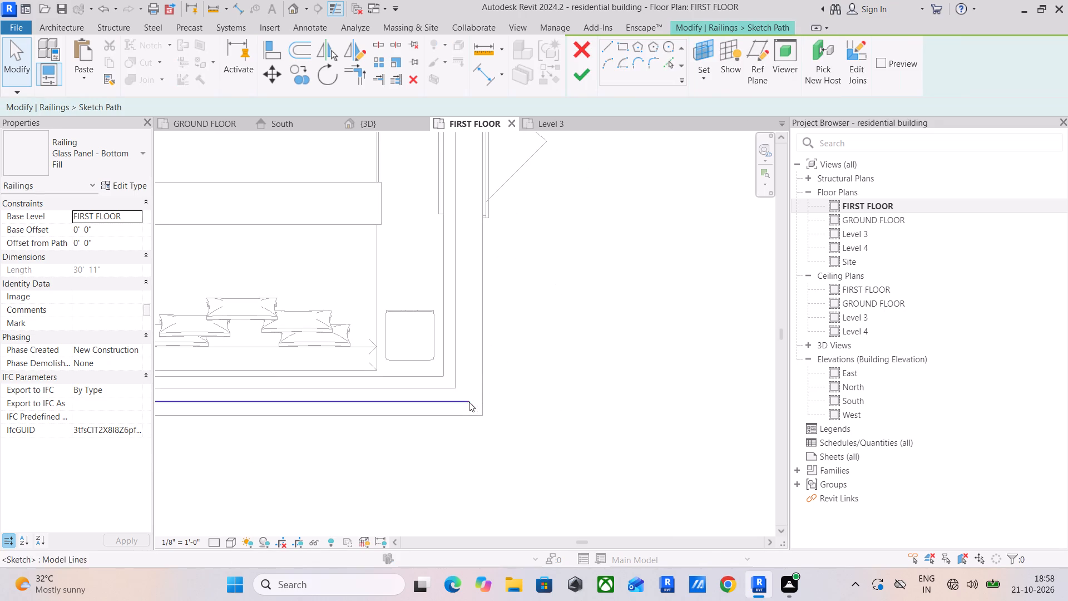
left_click(469, 402)
left_click_drag(469, 400, 456, 403)
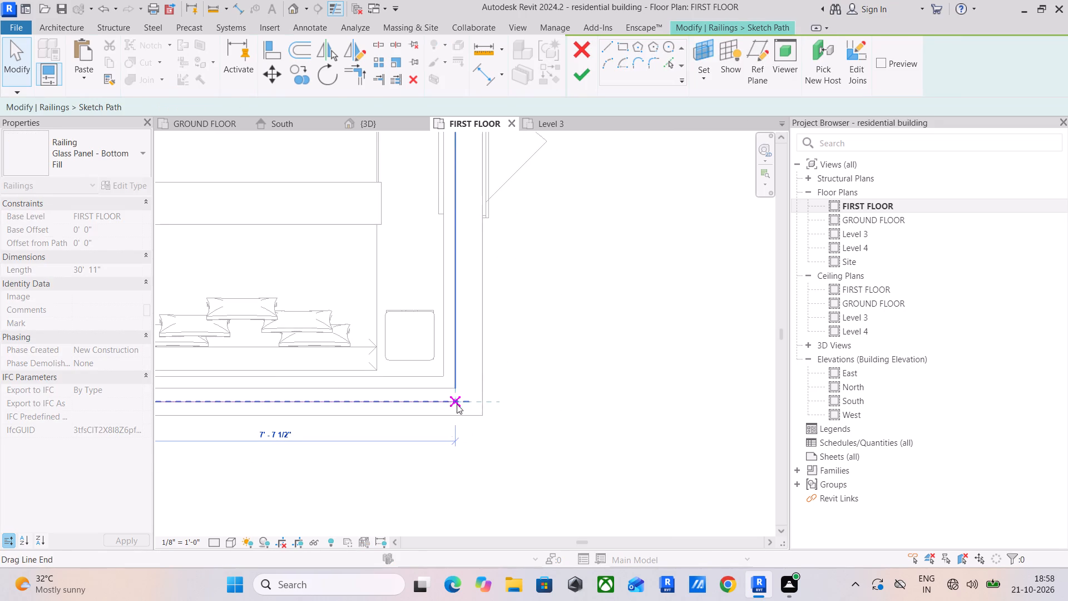
key("Escape")
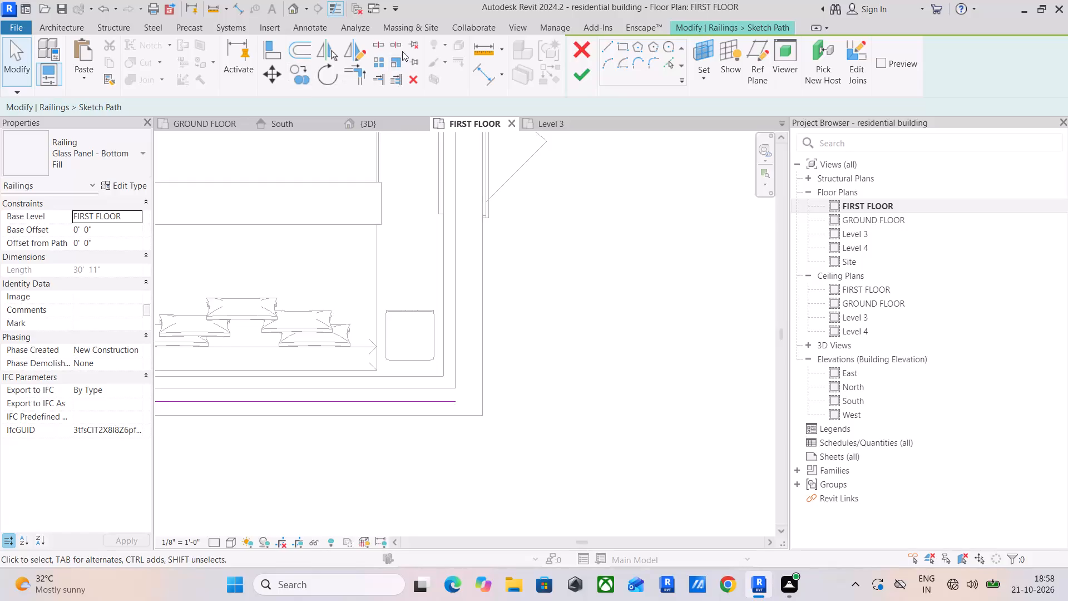
left_click(379, 49)
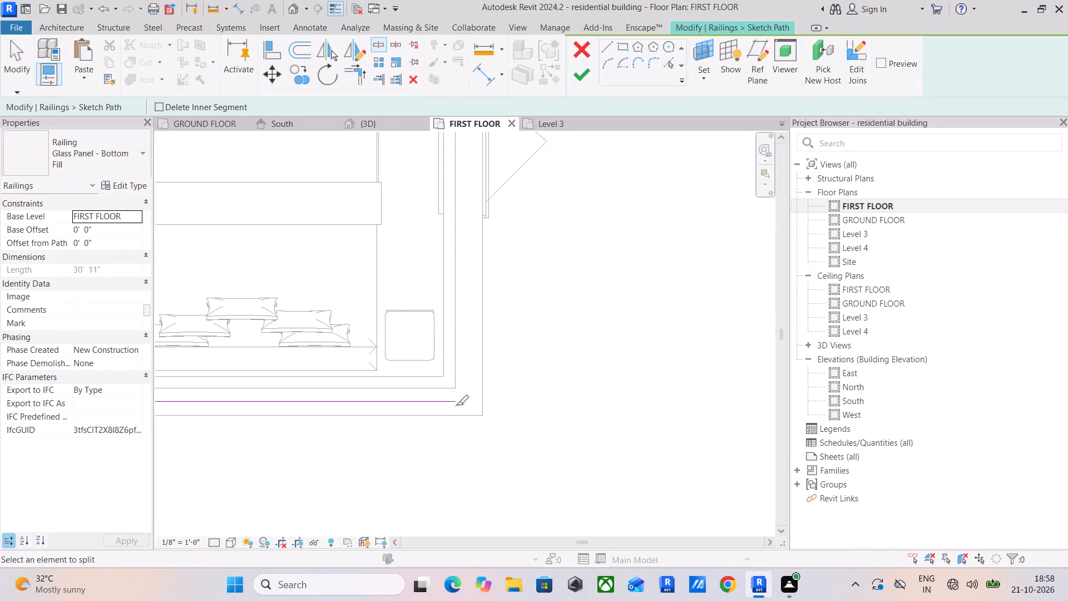
key("Escape")
left_click(585, 73)
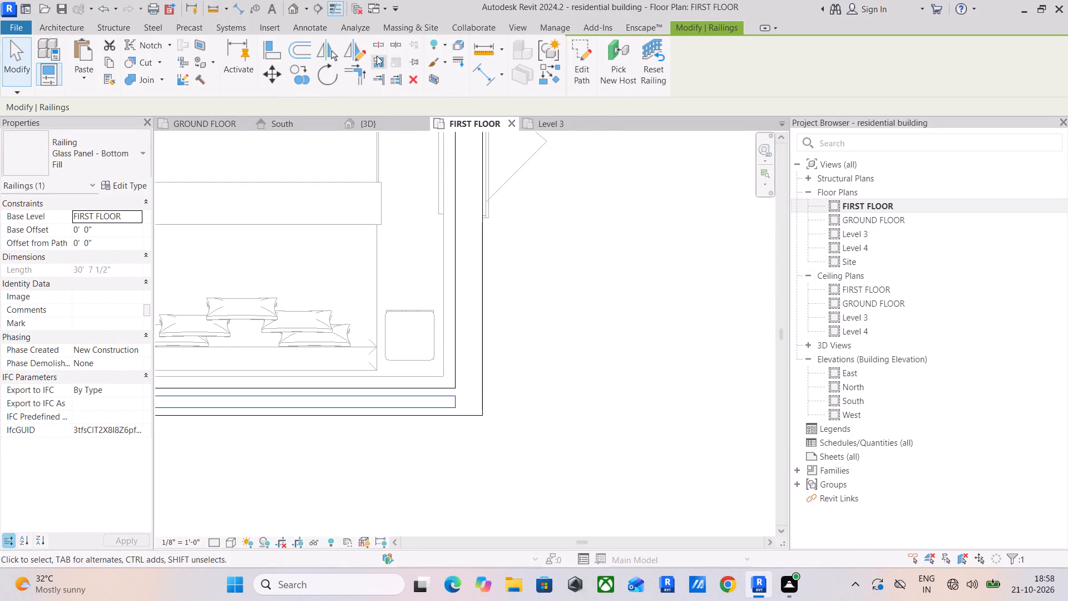
Split the south parapet wall at the railing's east end, in line with the east wall's inner face.
left_click(376, 46)
scroll(479, 408, "up", 5)
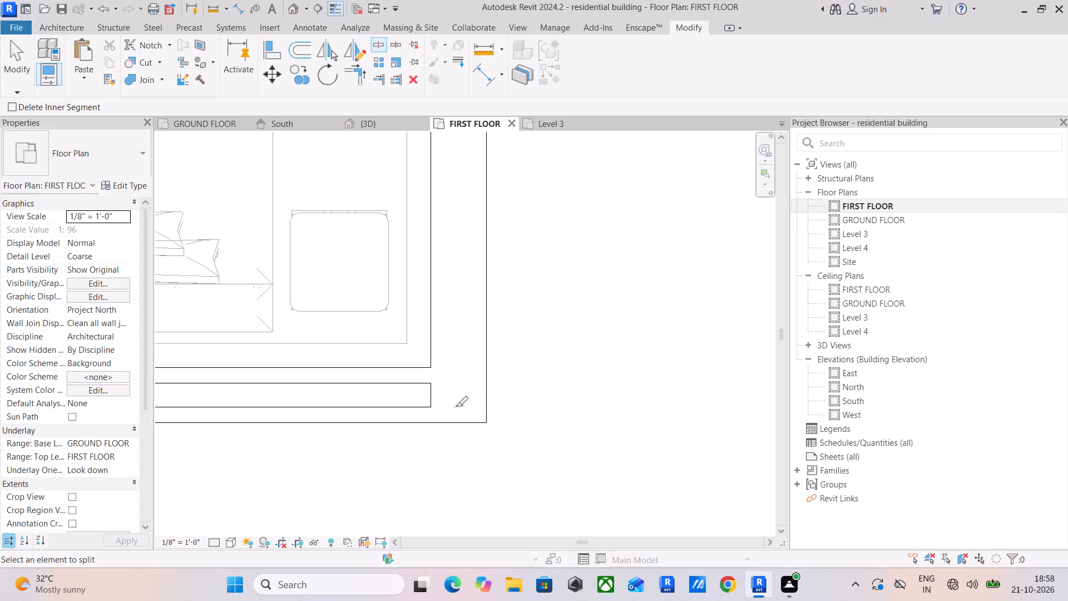
scroll(427, 394, "up", 4)
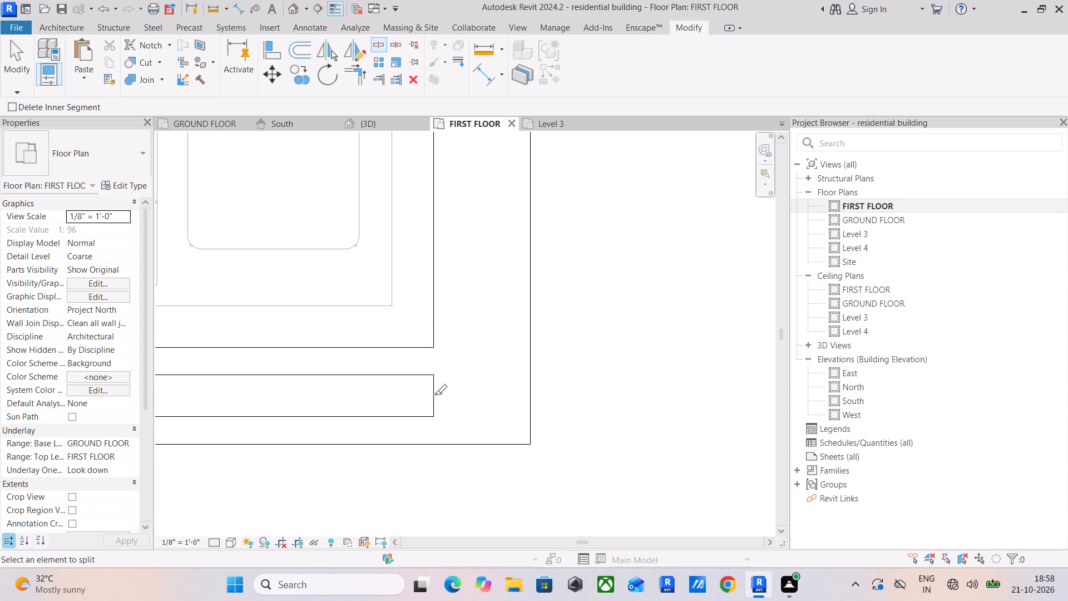
left_click(434, 395)
scroll(506, 374, "down", 4)
key("Escape")
key("Escape")
scroll(511, 371, "down", 4)
key("Escape")
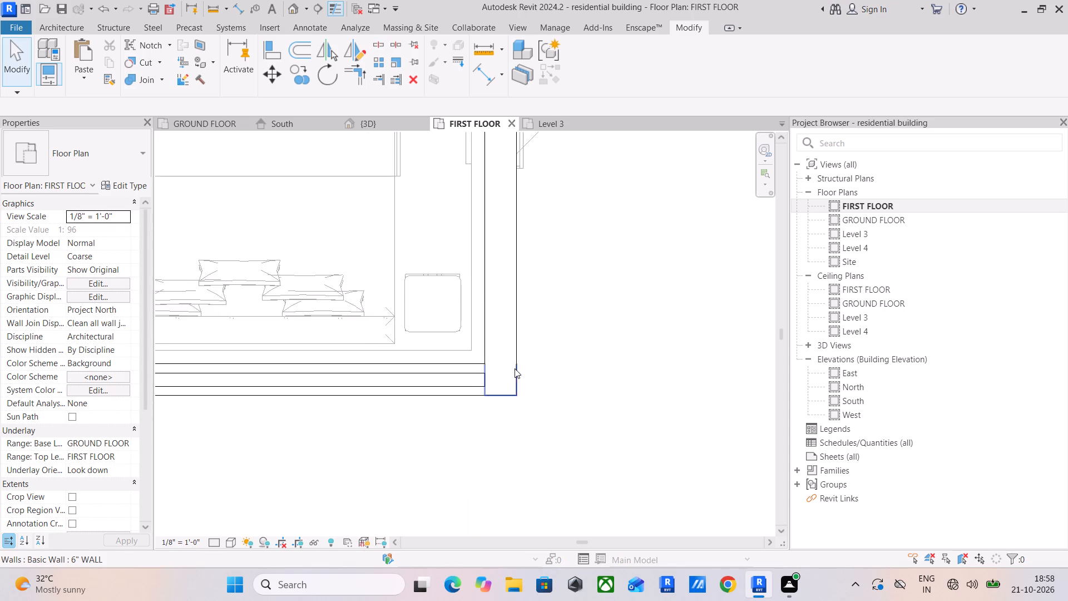
Set the unconnected height of the nine 6" walls along the east, north, northwest setback and west sides to 44'.
scroll(515, 368, "down", 3)
left_click(513, 335)
scroll(495, 335, "down", 4)
middle_click_drag(491, 335, 596, 421)
scroll(597, 413, "down", 3)
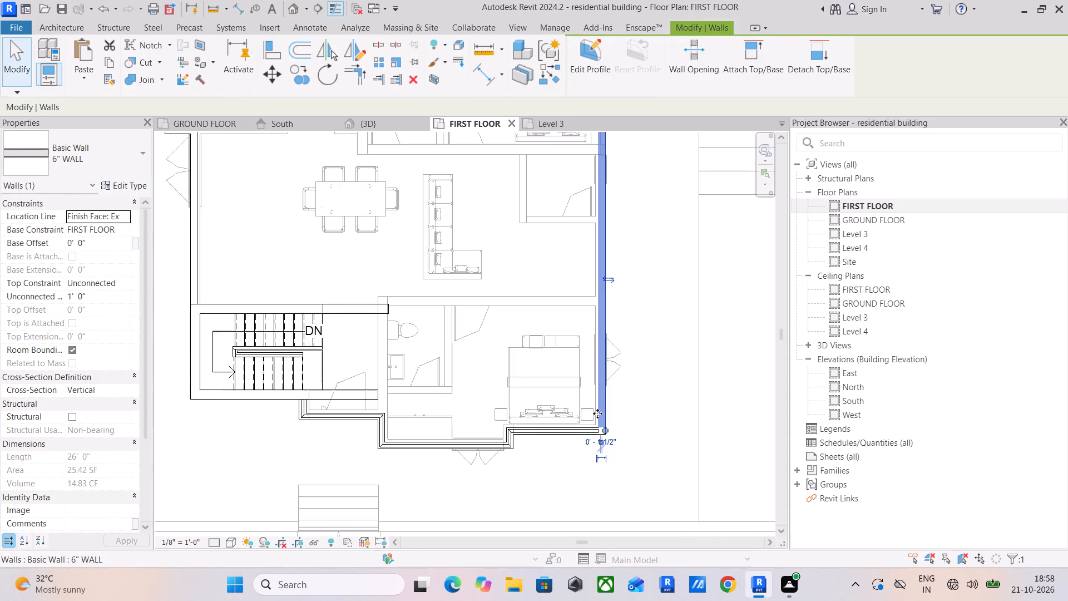
scroll(597, 413, "down", 4)
middle_click_drag(571, 381, 589, 428)
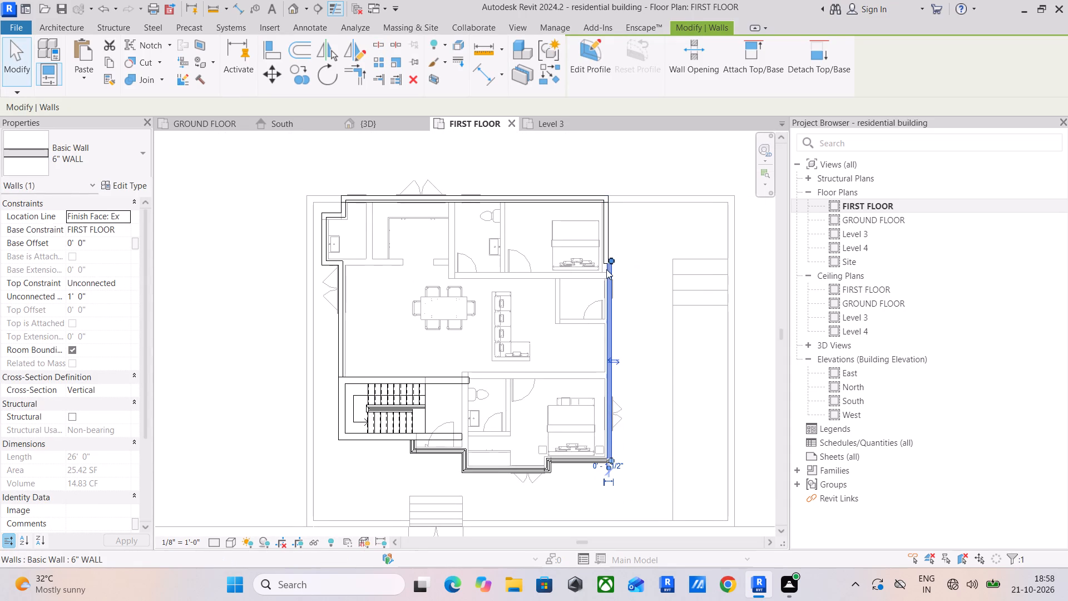
scroll(606, 269, "up", 5)
left_click(605, 251, "ctrl")
left_click(601, 226, "ctrl")
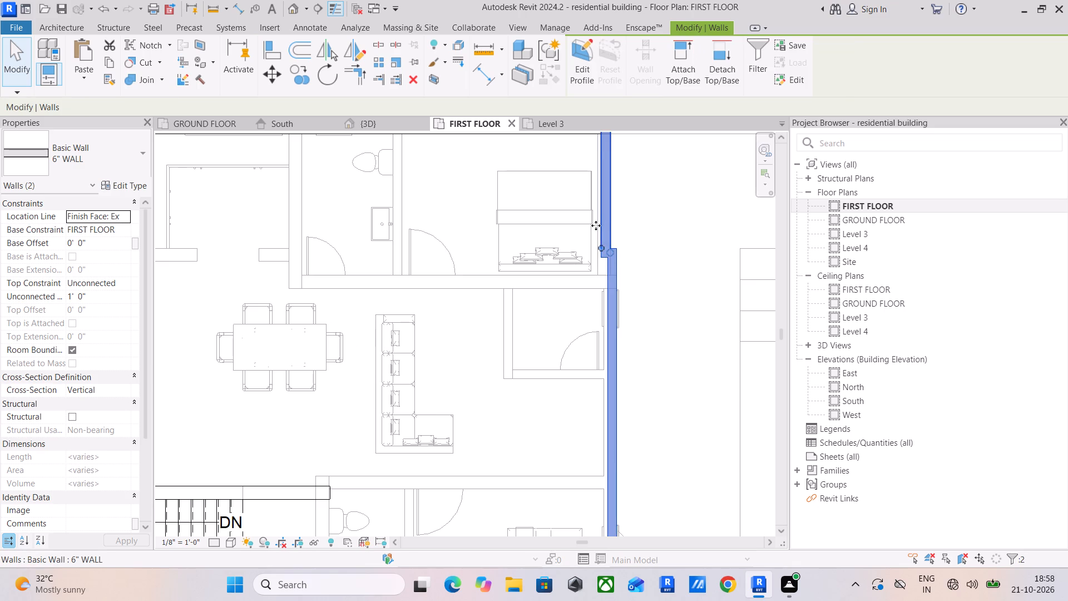
scroll(596, 225, "down", 3)
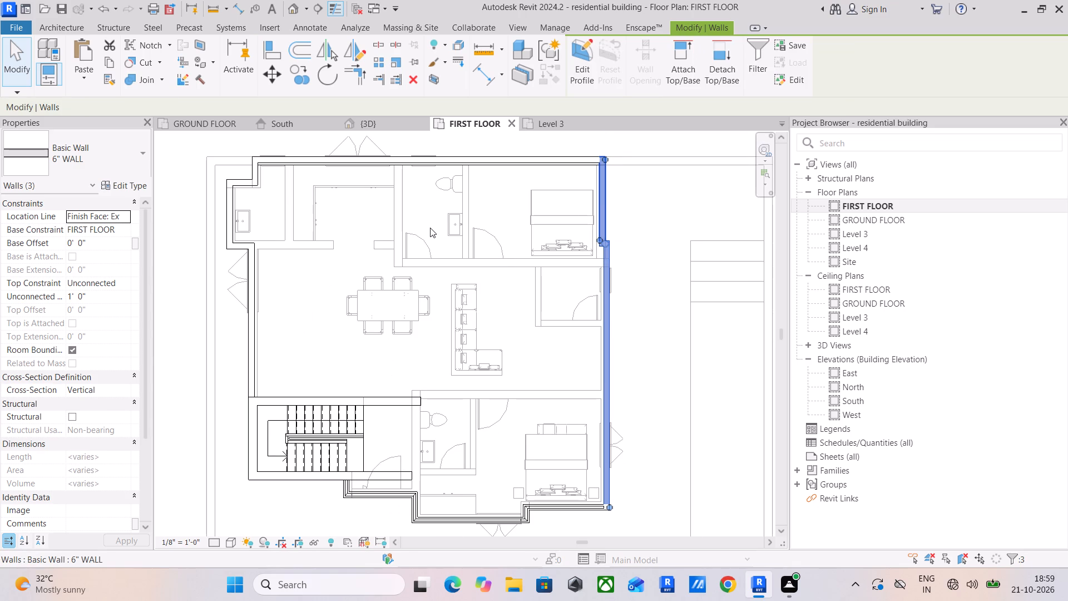
left_click(492, 157, "ctrl")
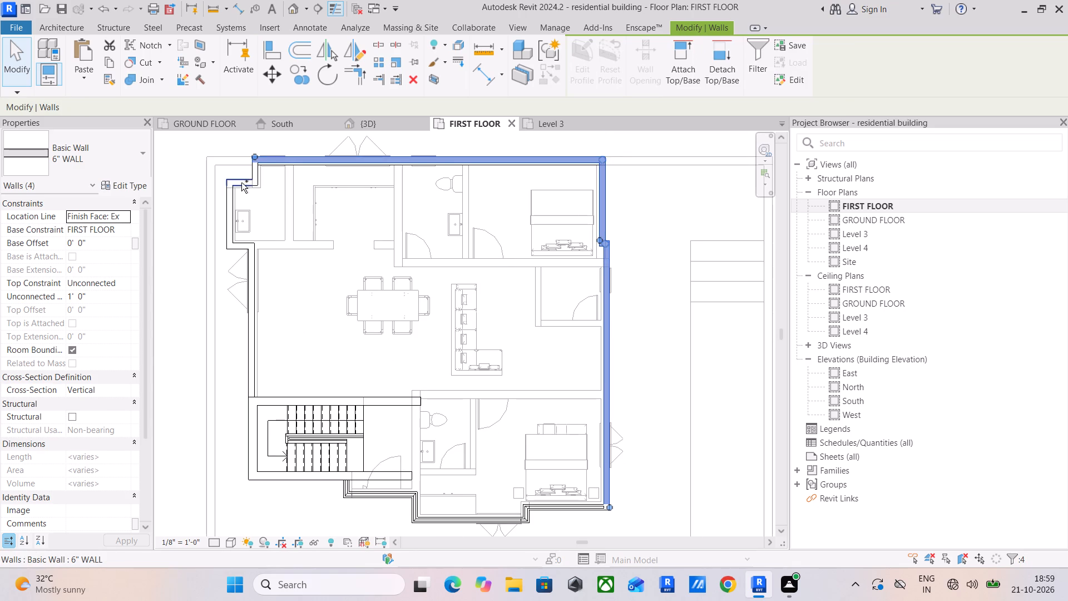
left_click(256, 178, "ctrl")
left_click(240, 185, "ctrl")
left_click(226, 204, "ctrl")
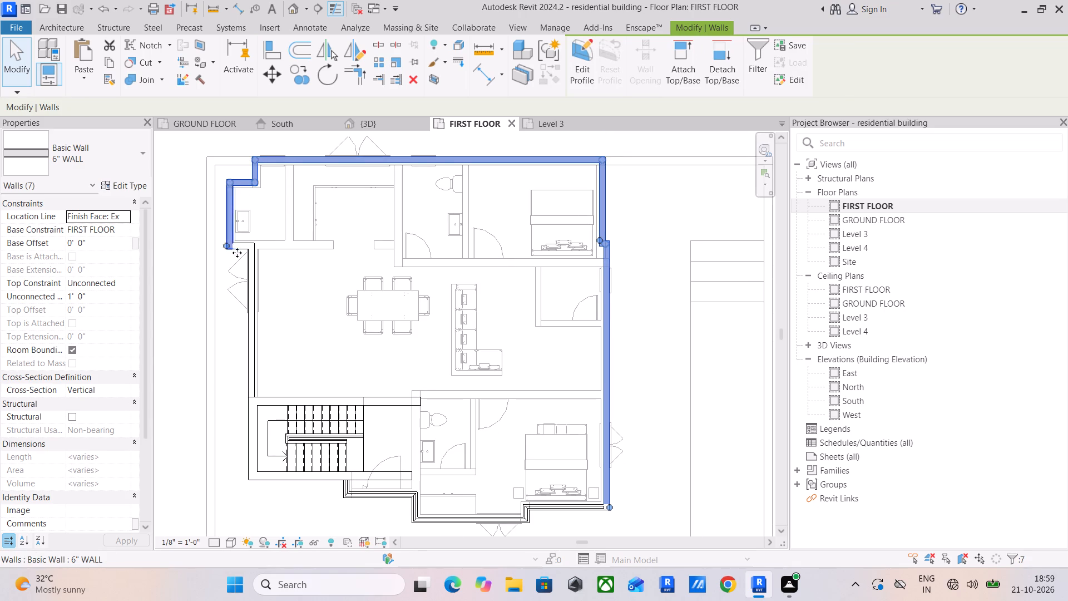
left_click(239, 245, "ctrl")
left_click(249, 269, "ctrl")
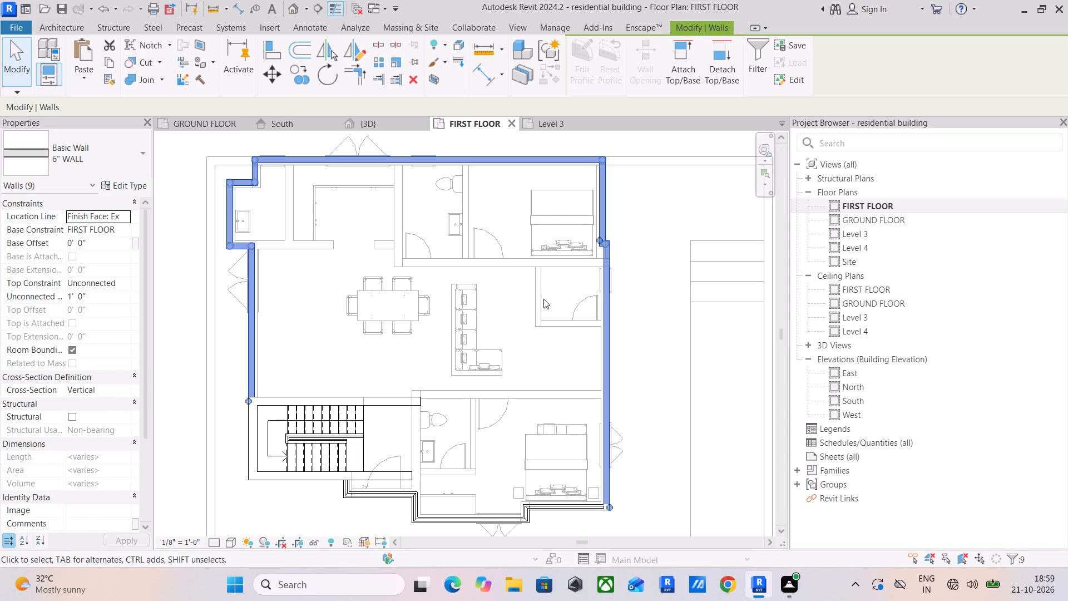
left_click(114, 293)
type("44'")
key("Return")
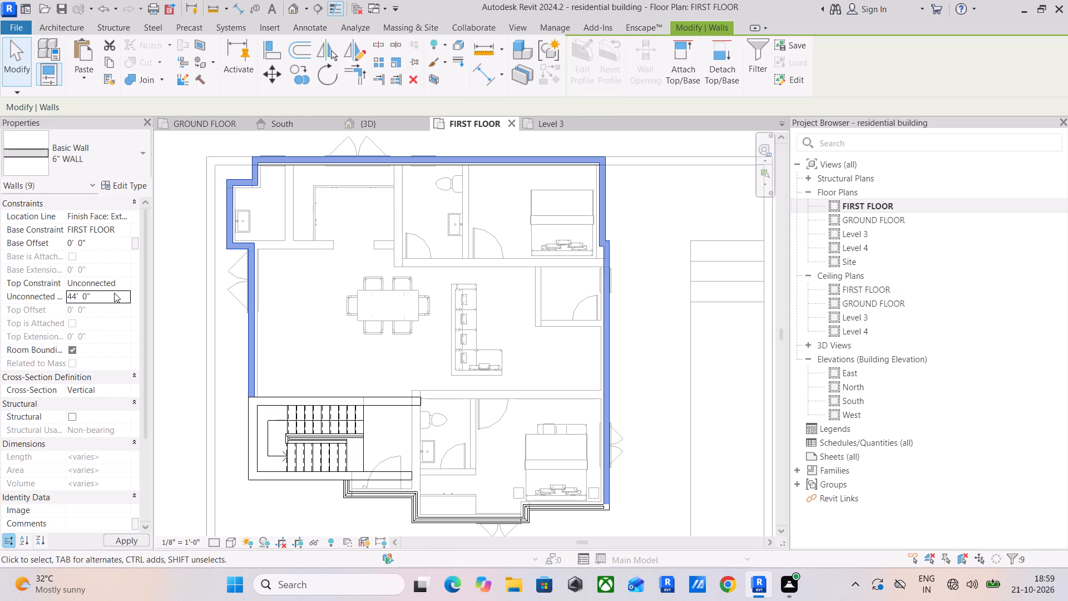
Set the unconnected height of the nine selected 6" perimeter walls on the first floor to 4'.
left_click(102, 297)
type("4'")
key("Return")
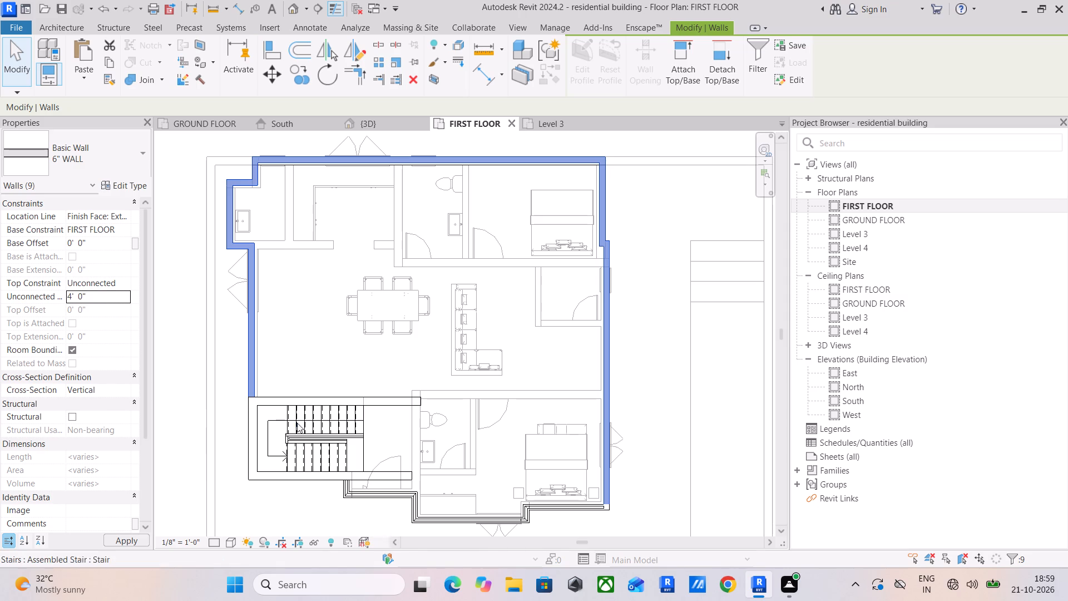
left_click(319, 333)
Examine the perimeter parapet walls and the south glass railing from several sides in the 3D view.
left_click(368, 121)
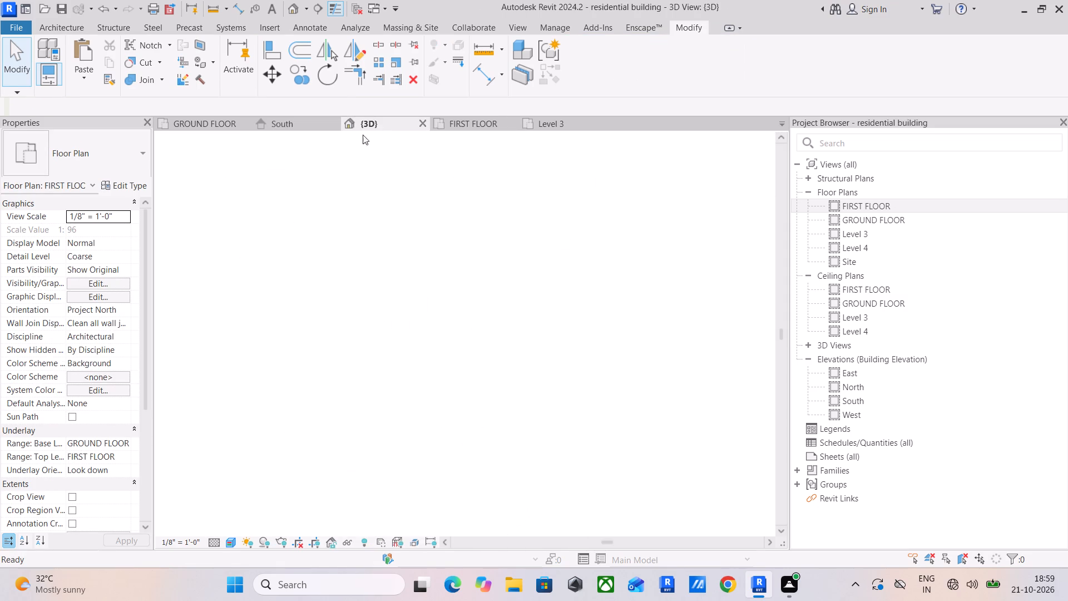
scroll(394, 283, "down", 4)
scroll(478, 313, "down", 3)
middle_click_drag(530, 322, 431, 312, "shift")
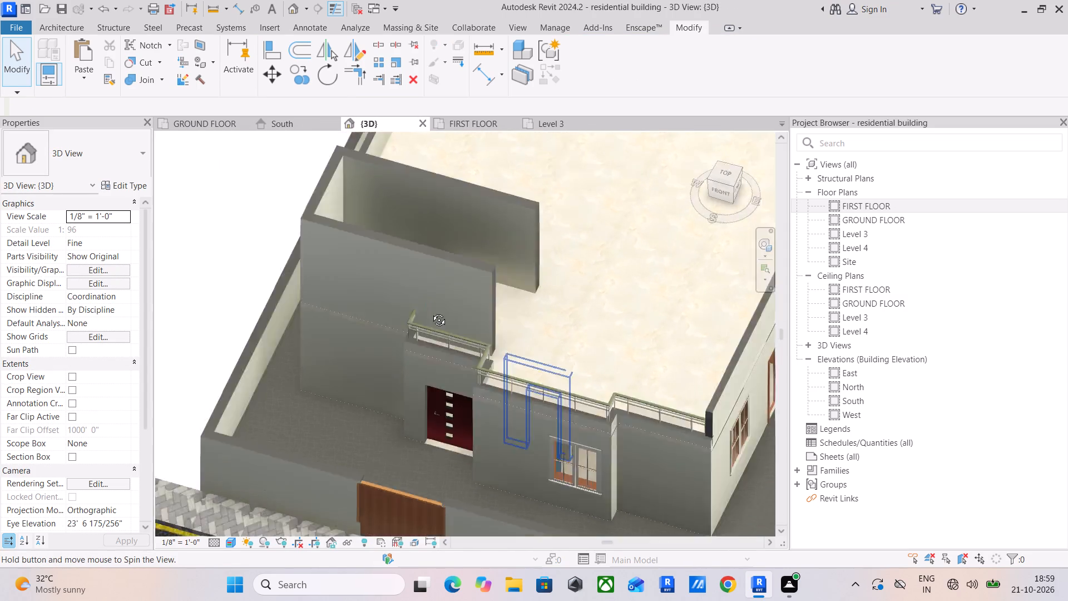
middle_click_drag(431, 312, 368, 214, "shift")
middle_click_drag(419, 366, 525, 353, "shift")
middle_click_drag(535, 349, 591, 341, "shift")
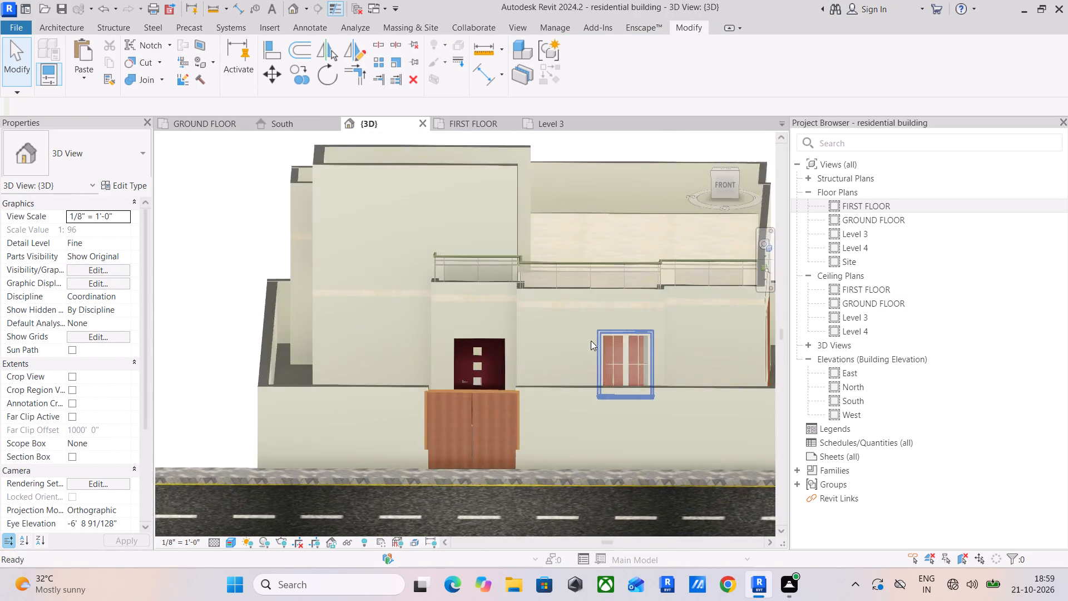
middle_click_drag(591, 341, 446, 362)
scroll(443, 362, "down", 2)
middle_click_drag(479, 358, 536, 349, "shift")
middle_click_drag(536, 349, 548, 349, "shift")
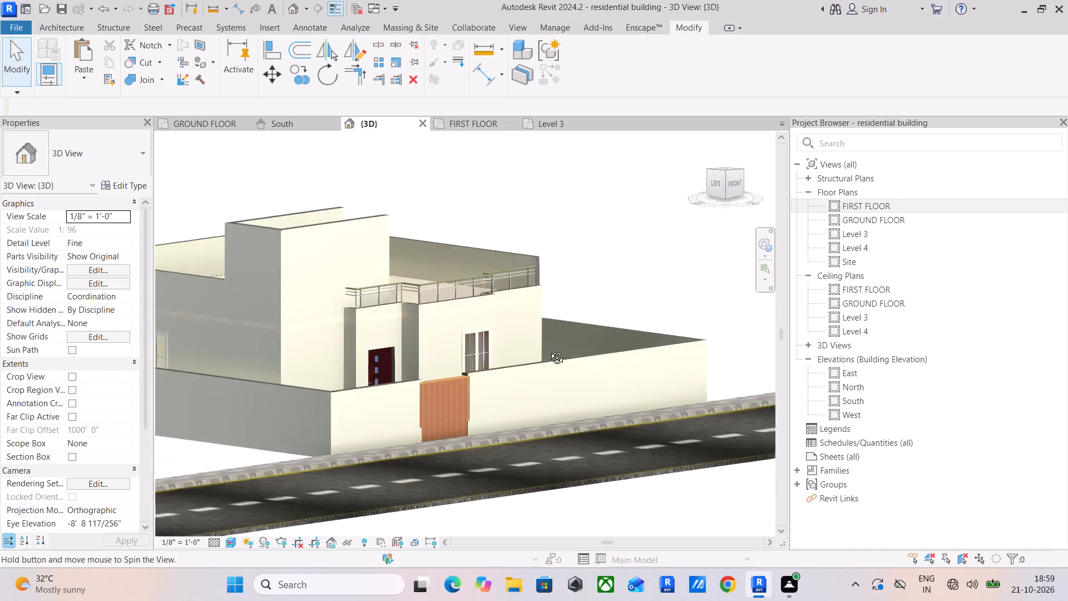
middle_click_drag(548, 349, 449, 334, "shift")
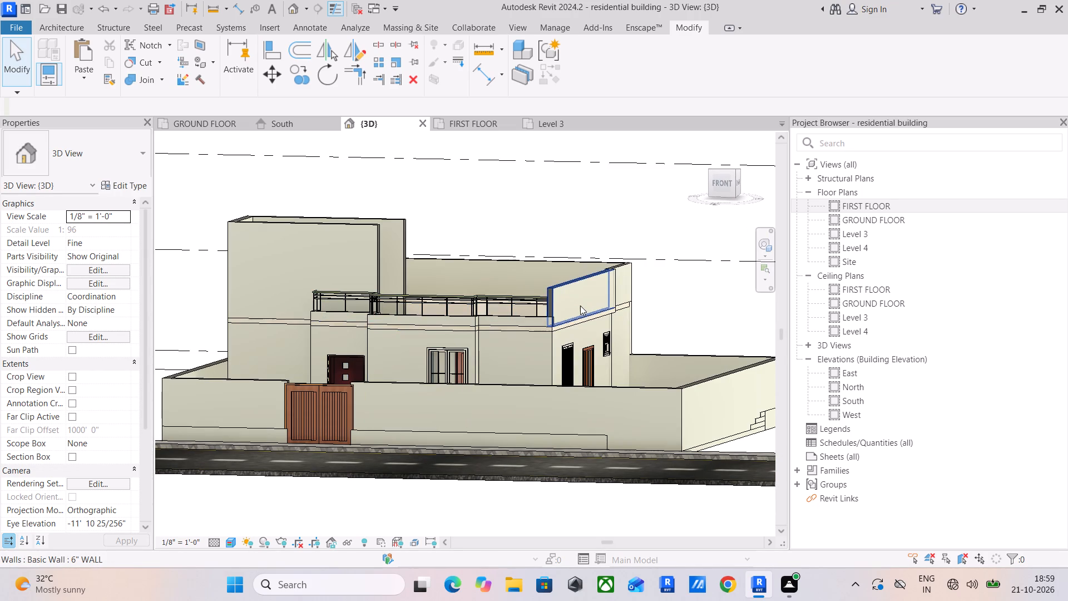
Set the base offset of the south Glass Panel - Bottom Fill railing to 1' from the FIRST FLOOR level.
left_click(562, 292)
left_click(530, 297)
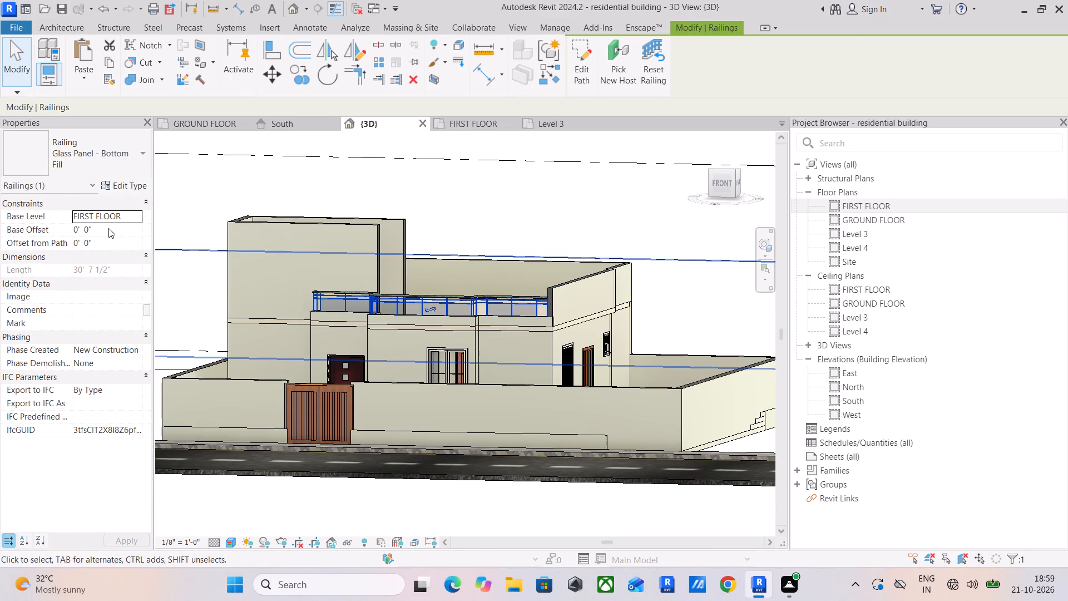
left_click(108, 228)
type("1'")
key("Return")
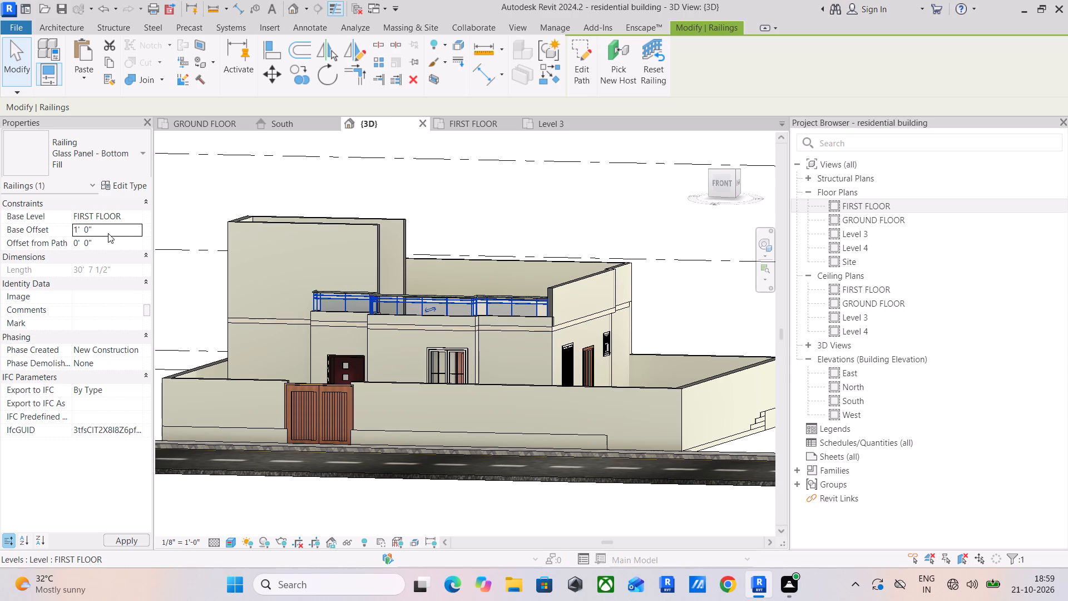
left_click(704, 300)
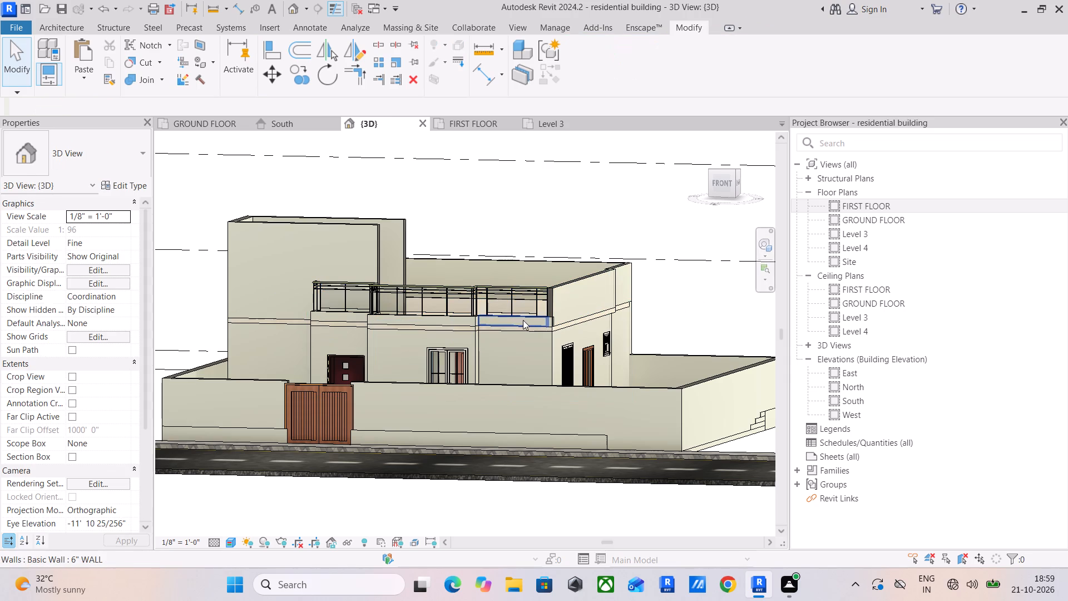
Inspect the south railing, parapet walls and stair enclosure from the front and from above in the 3D view.
scroll(494, 340, "down", 1)
middle_click_drag(504, 358, 661, 379, "shift")
scroll(661, 379, "down", 1, "shift")
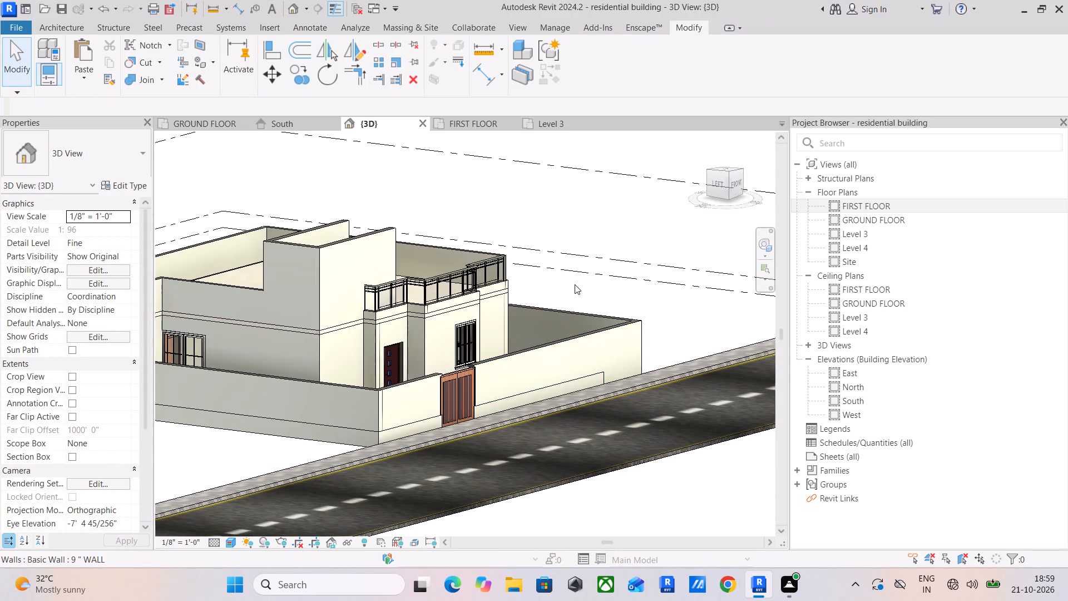
middle_click_drag(575, 284, 523, 364)
middle_click_drag(543, 359, 419, 327, "shift")
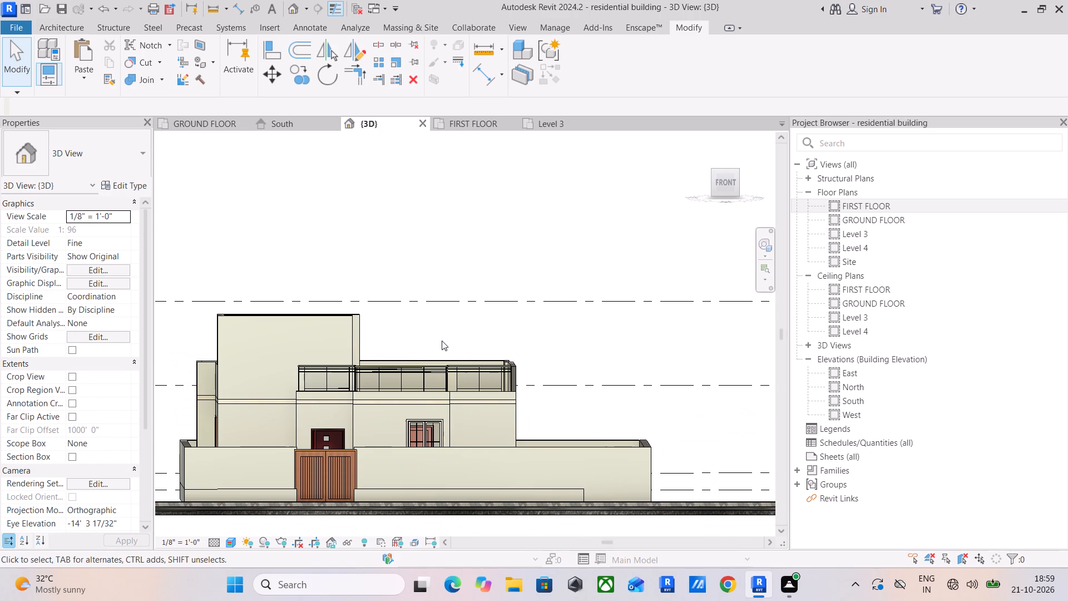
scroll(485, 327, "down", 2)
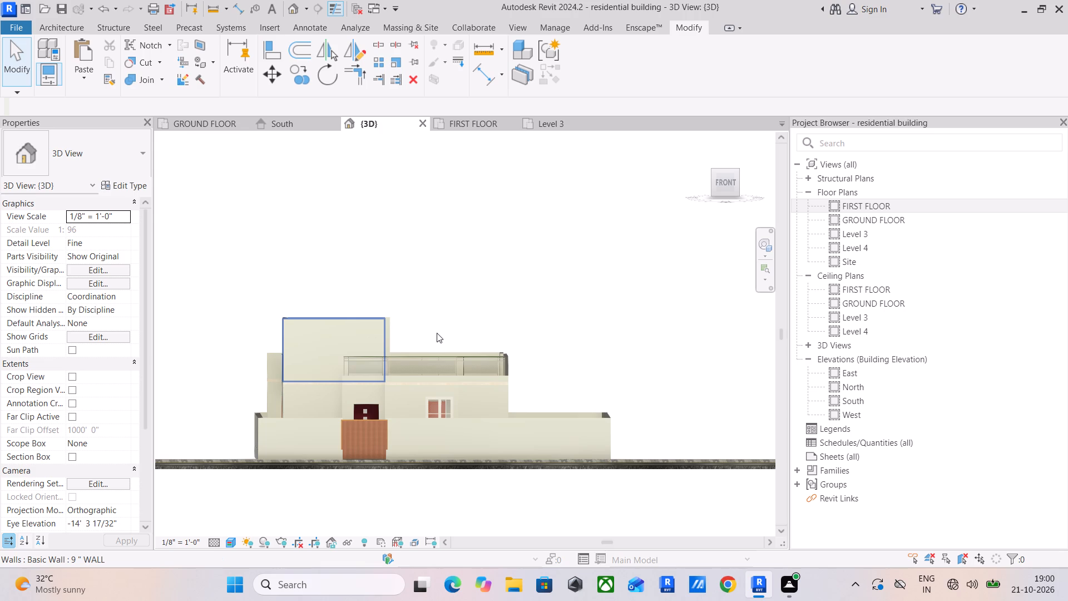
scroll(437, 333, "down", 1)
middle_click_drag(437, 333, 488, 377)
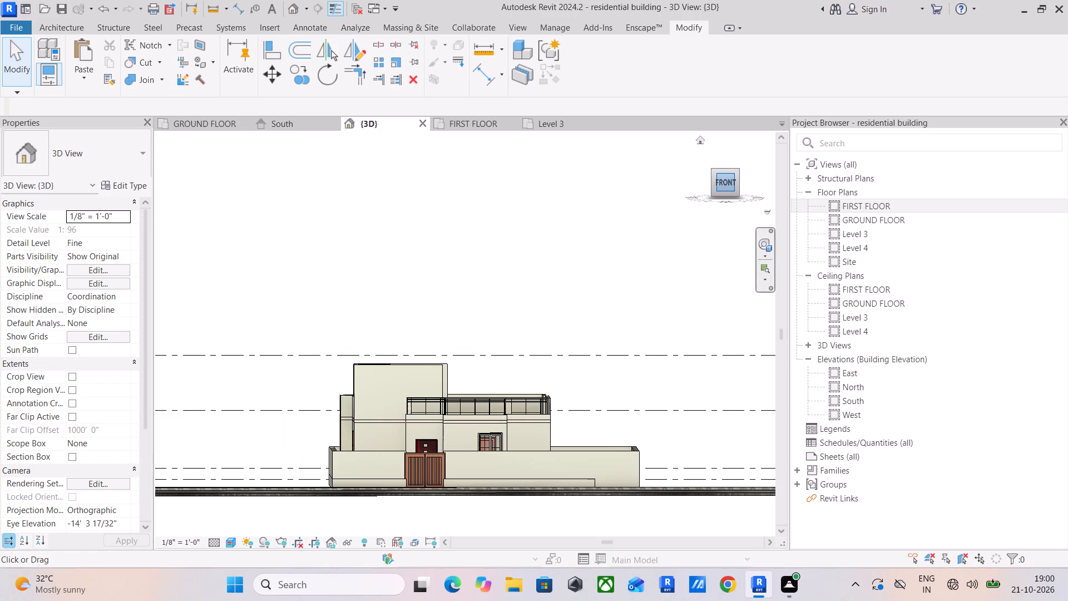
left_click_drag(725, 184, 610, 213)
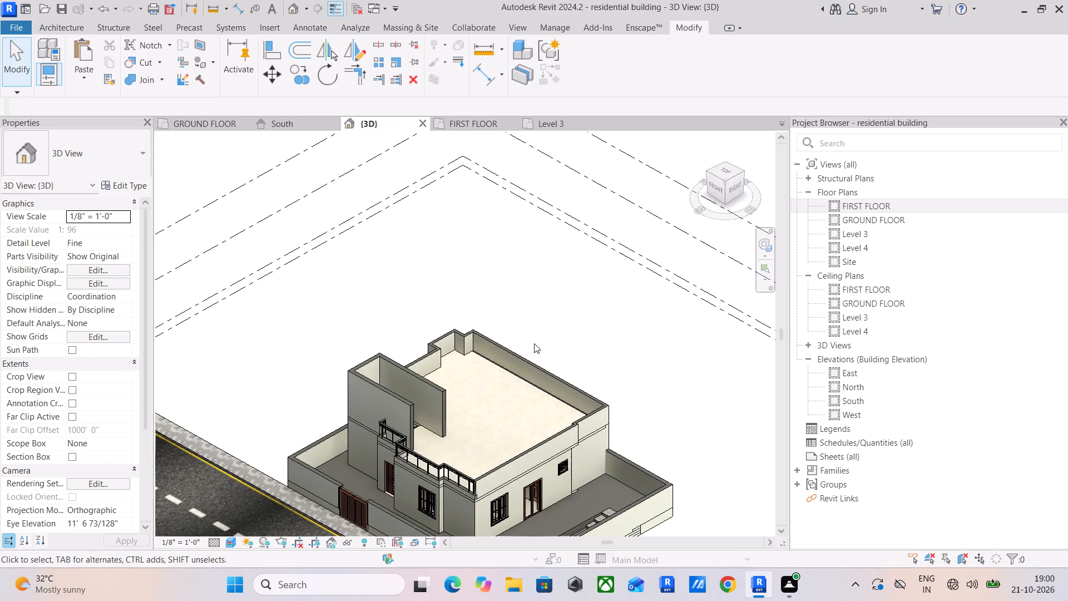
middle_click_drag(535, 344, 630, 288)
scroll(466, 341, "up", 4)
middle_click_drag(472, 339, 447, 264)
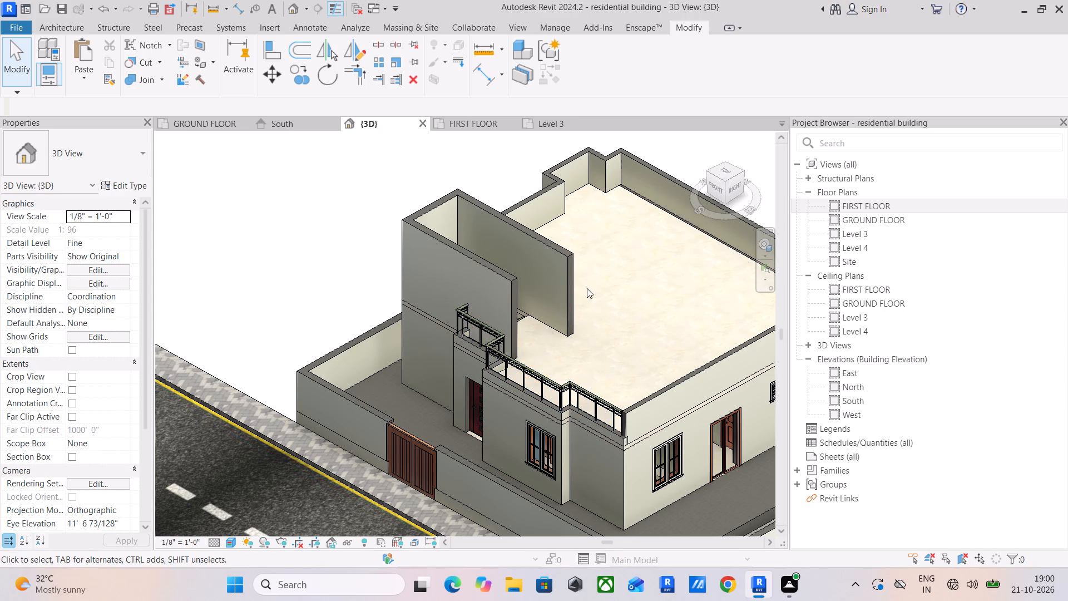
middle_click_drag(587, 288, 528, 273)
scroll(528, 273, "up", 1)
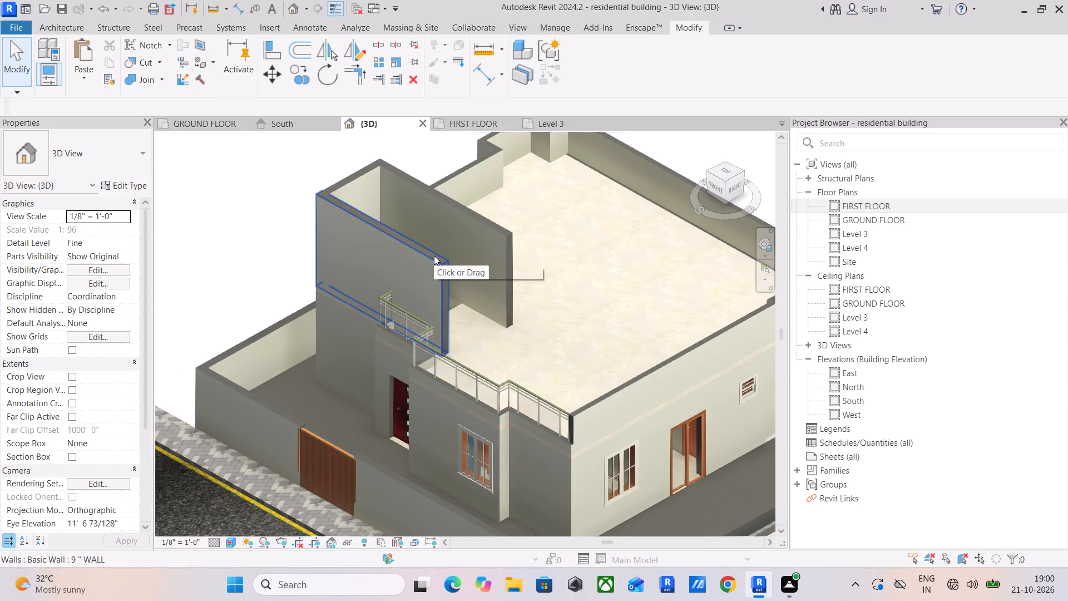
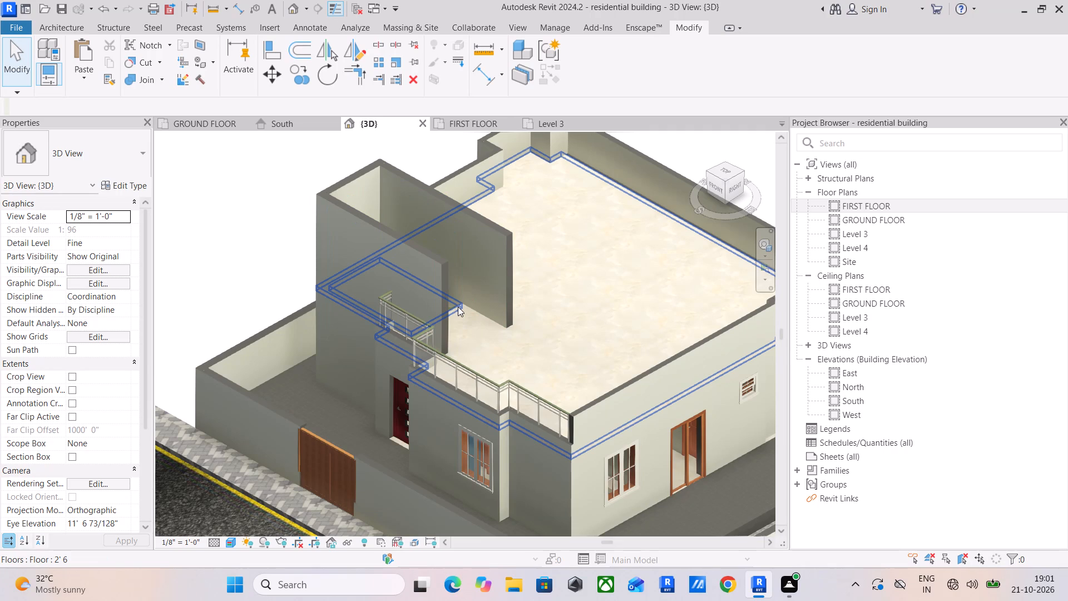
Examine the south railing, entrance facade and stair enclosure from several sides in the 3D view.
scroll(558, 332, "down", 2)
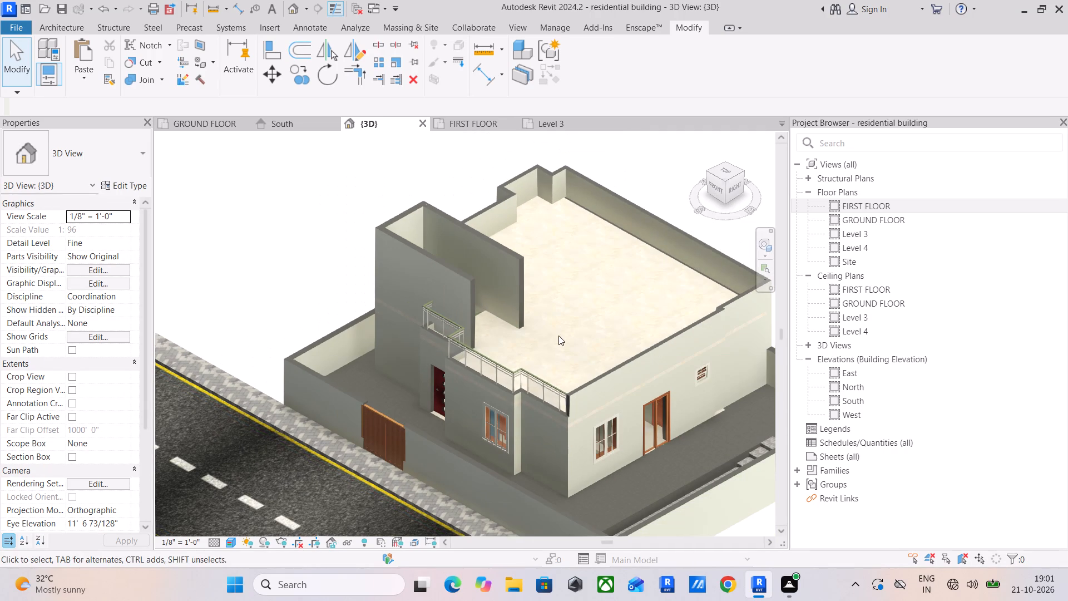
middle_click_drag(519, 341, 640, 282, "shift")
middle_click(640, 282, "shift")
middle_click_drag(532, 309, 561, 326, "shift")
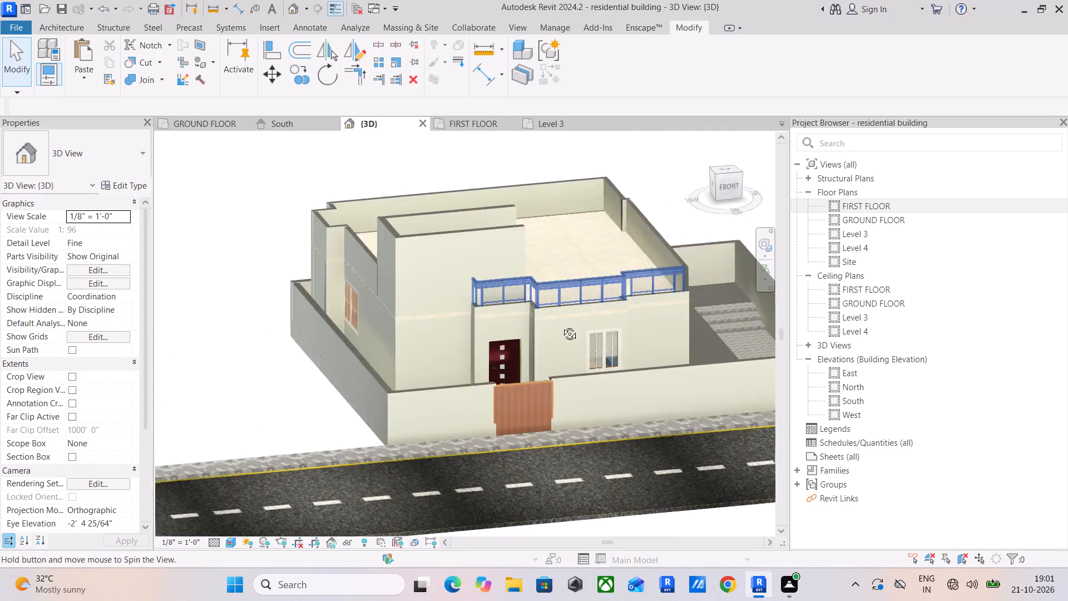
middle_click_drag(561, 326, 654, 331, "shift")
scroll(467, 268, "up", 3)
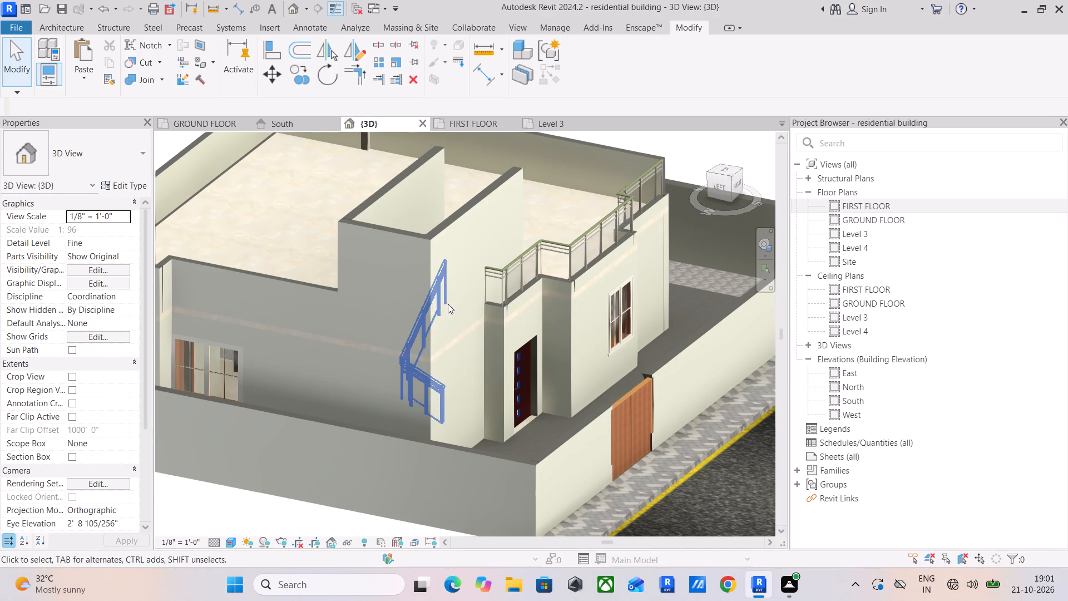
middle_click_drag(538, 319, 416, 297, "shift")
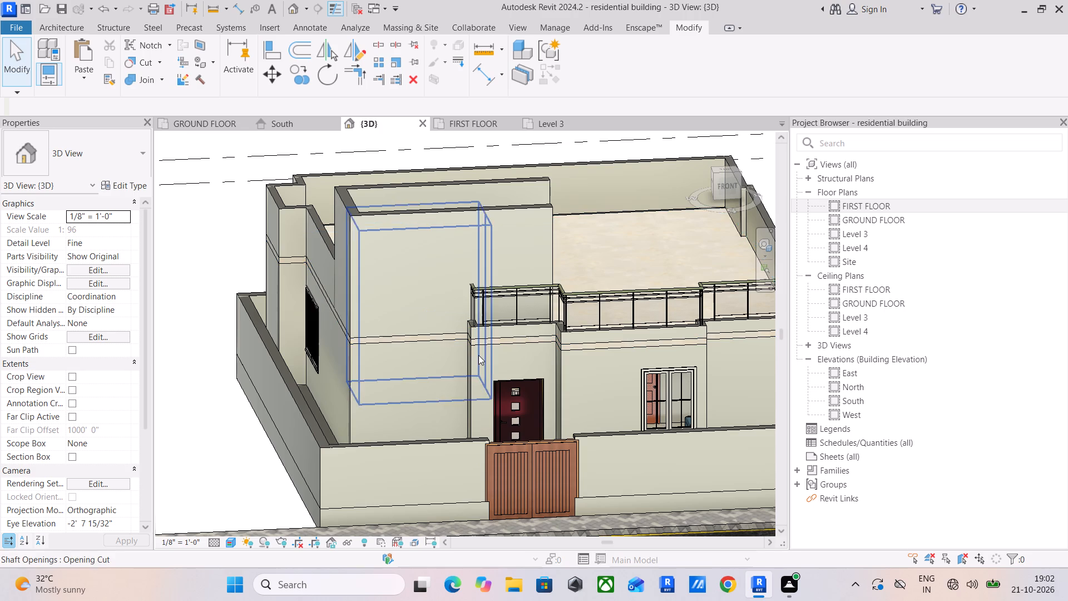
middle_click_drag(528, 356, 465, 307)
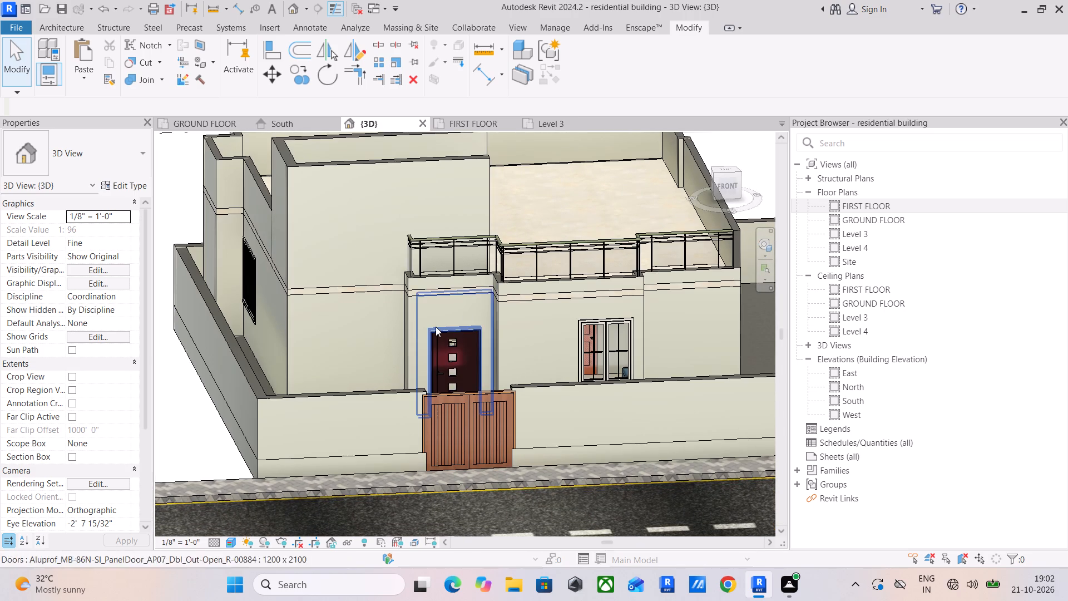
Move the FIRST FLOOR slab's boundary edge above the entrance outward about 2' 6" to align with the adjacent south edge, without attaching walls.
scroll(436, 327, "up", 4)
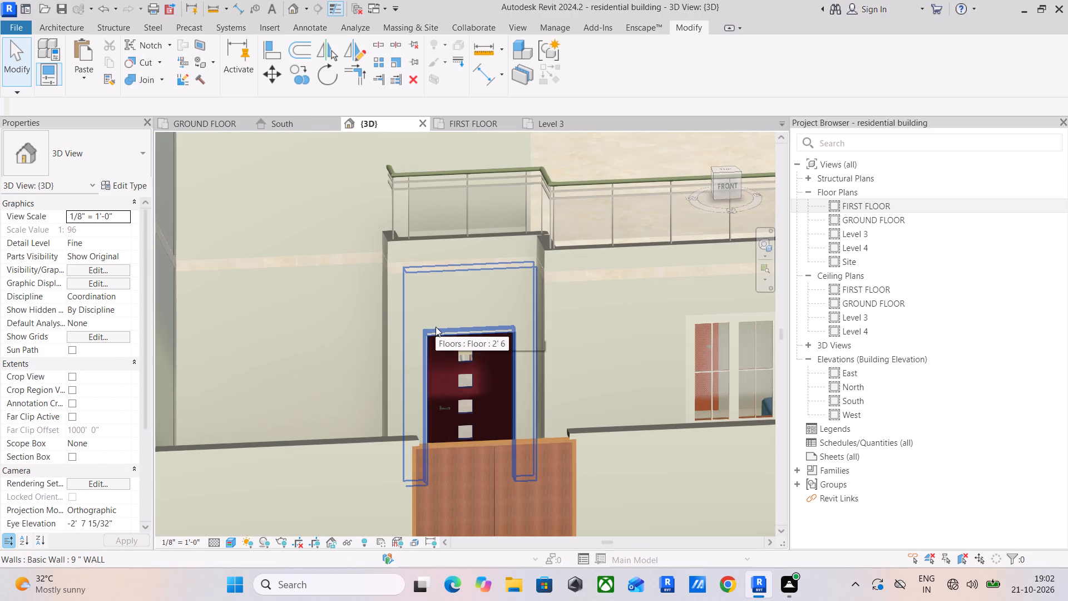
left_click(442, 267)
left_click(589, 53)
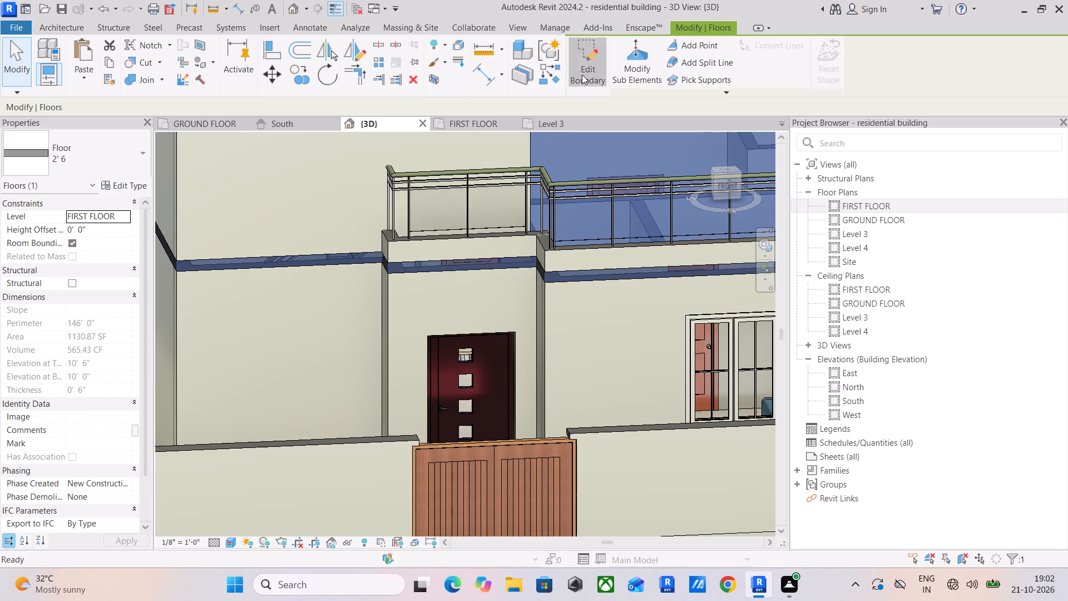
left_click(470, 122)
middle_click_drag(399, 410, 461, 232)
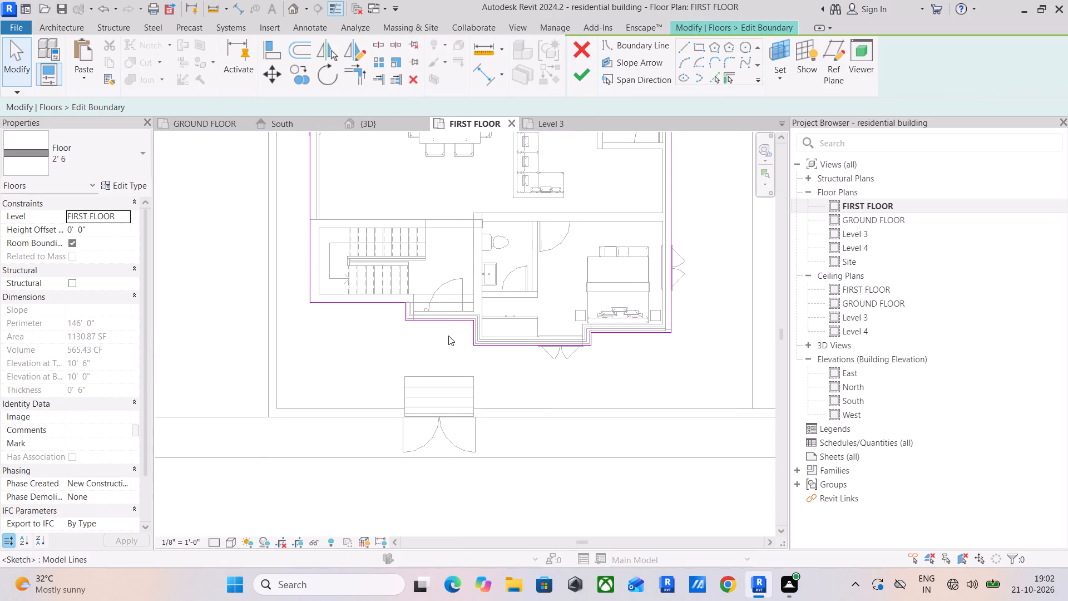
scroll(426, 327, "up", 4)
left_click(428, 318)
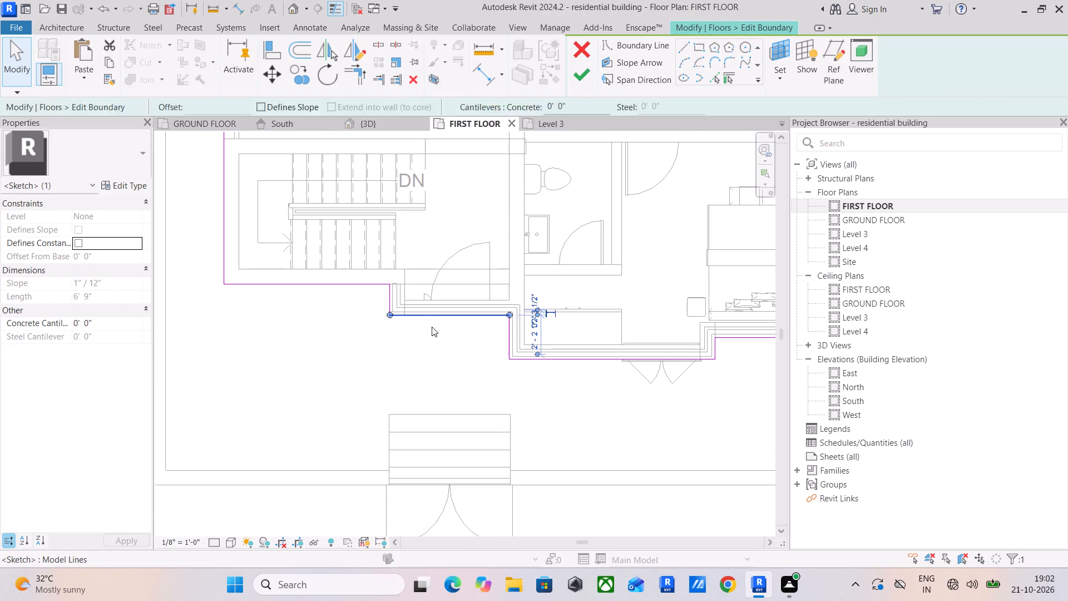
left_click_drag(435, 319, 435, 357)
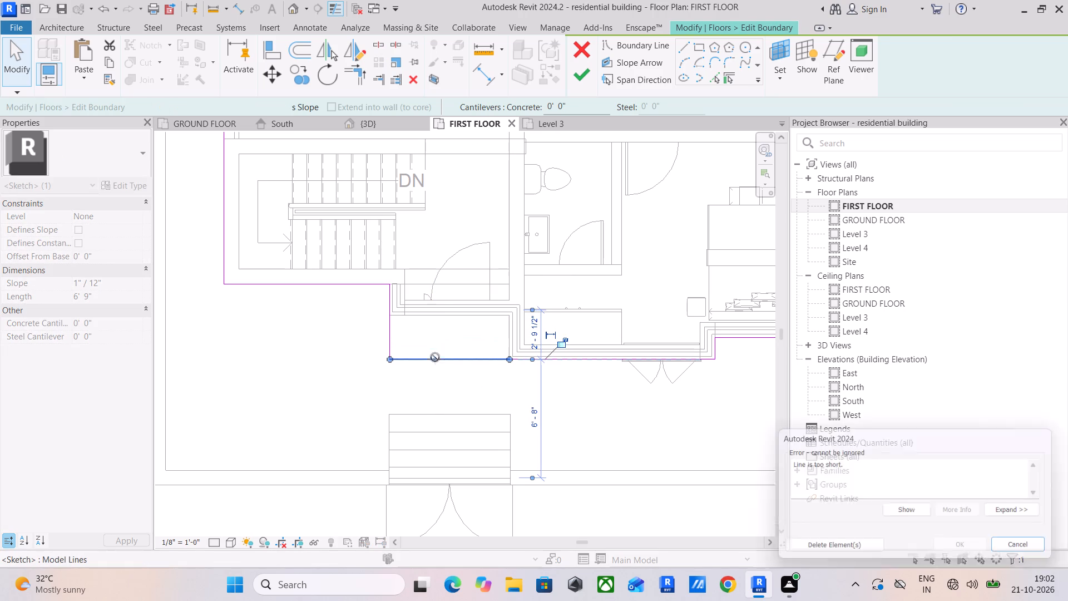
left_click(847, 548)
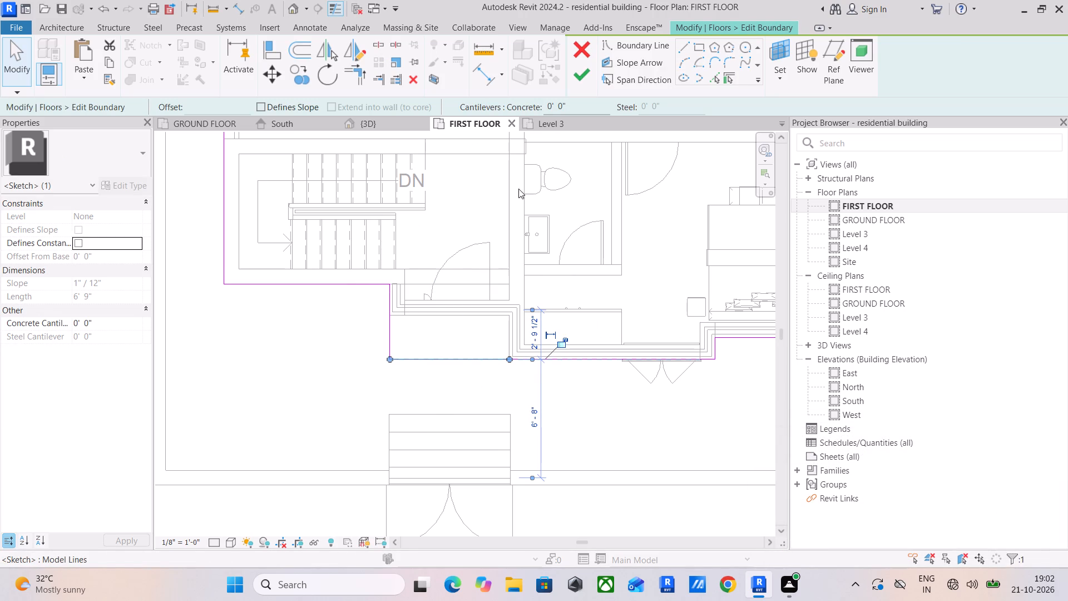
left_click(589, 77)
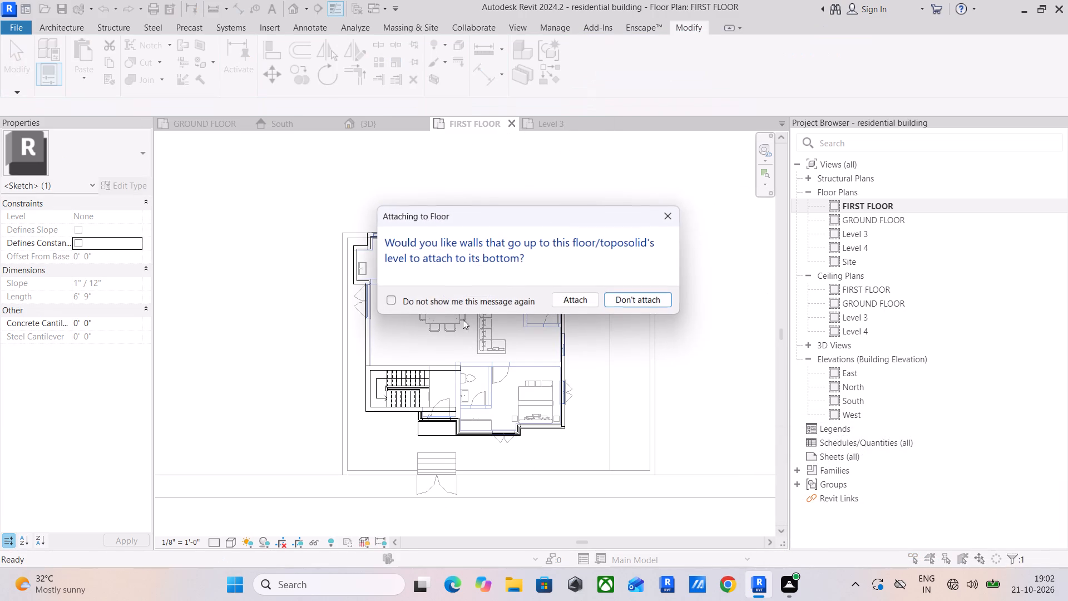
left_click(632, 294)
Move the 6' 9" low 6" wall above the entrance outward 2' 6" to the slab edge, unjoining elements and deleting the wall instance that cannot be made.
middle_click_drag(432, 397, 477, 341)
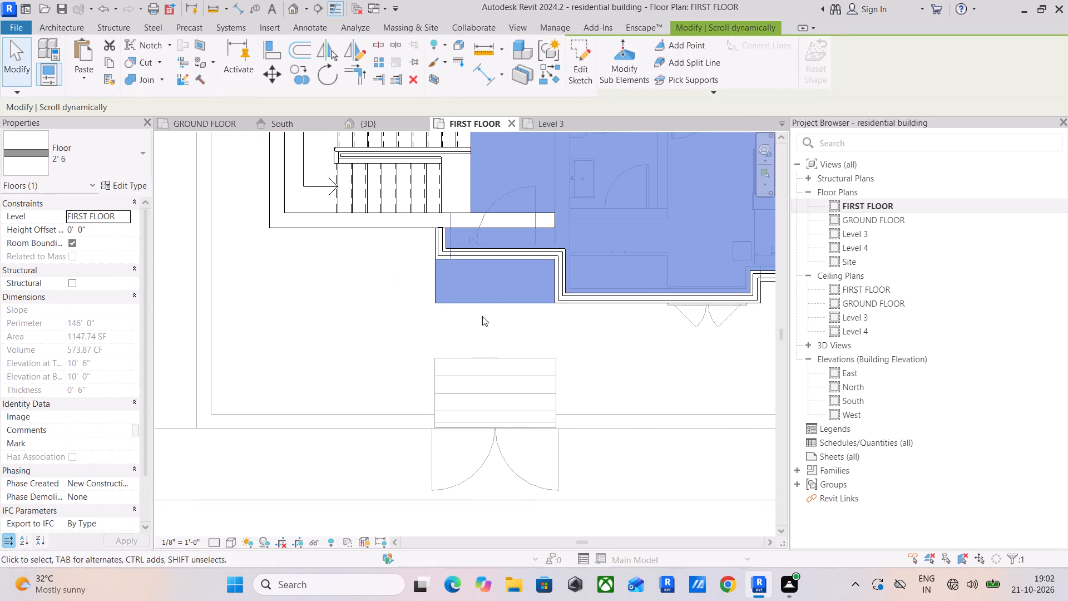
left_click(504, 255)
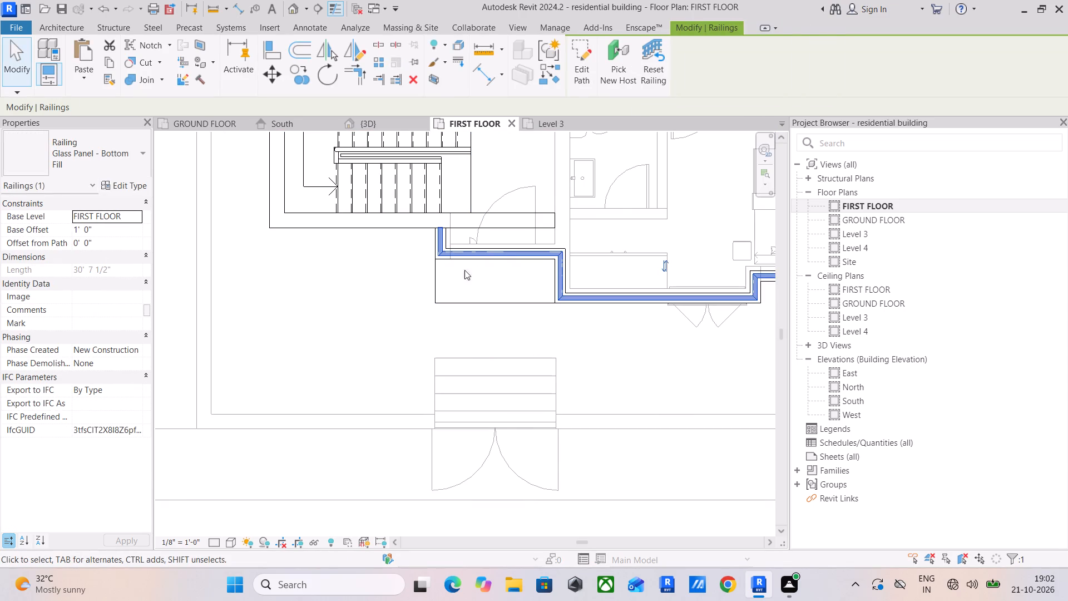
scroll(445, 262, "up", 4)
left_click(445, 262)
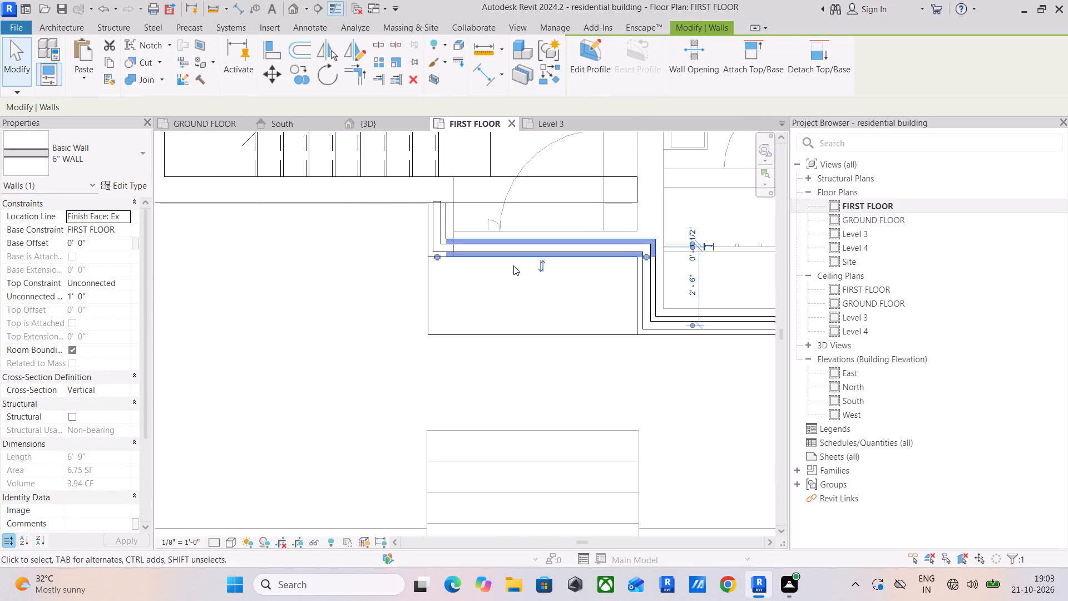
key("Down")
key("Down")
key("Down")
key("Down")
key("Down")
key("Down")
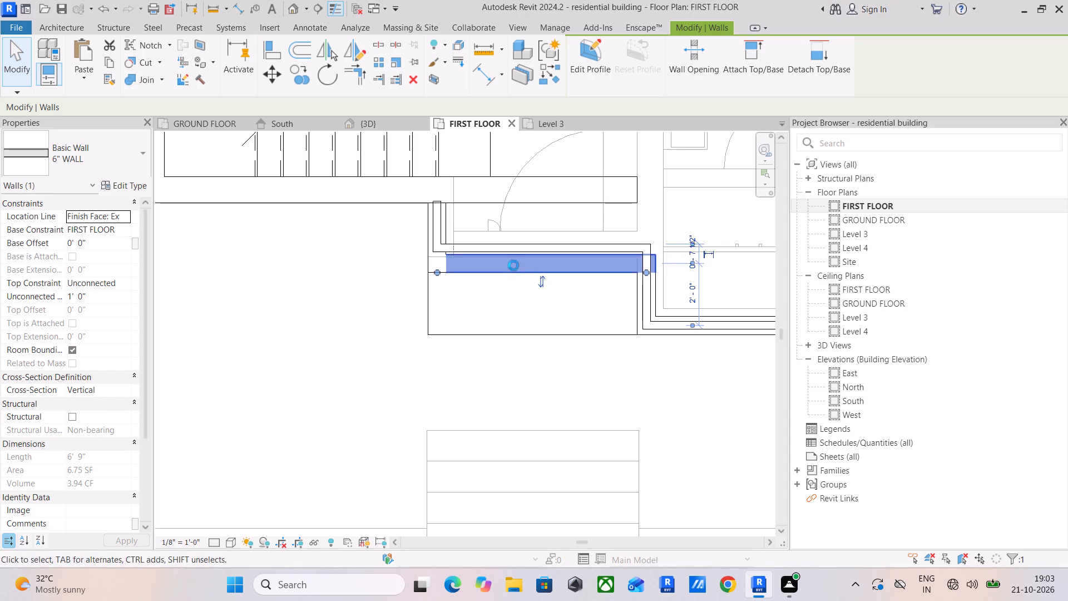
key("Down")
key("Down")
key("Down")
key("Down")
key("Down")
key("Down")
key("Down")
key("Down")
key("Down")
key("Down")
key("Down")
key("Down")
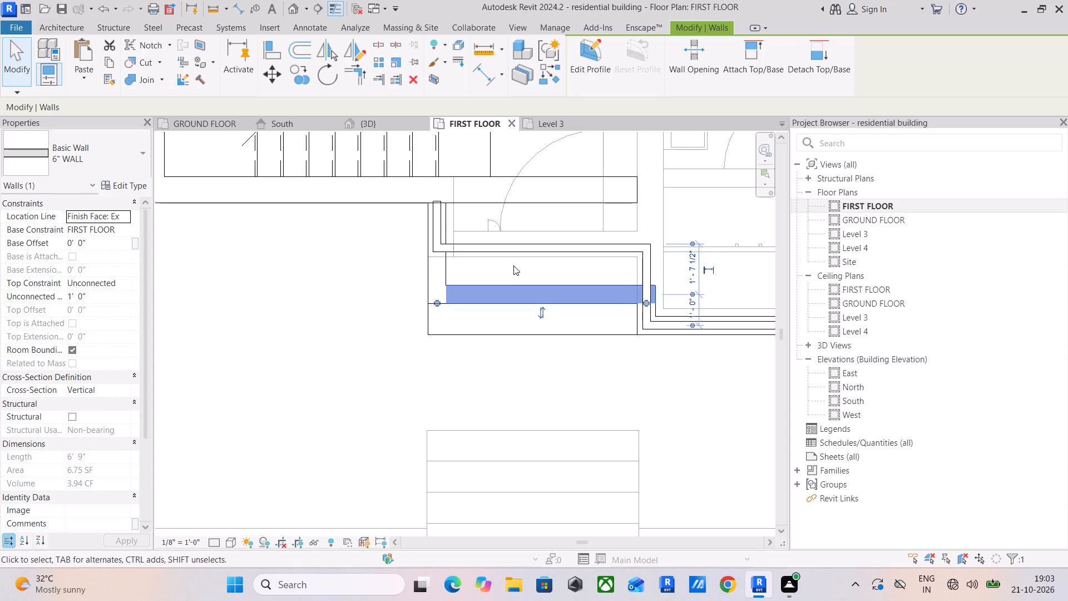
key("Down")
key("Down")
key("Down")
key("Down")
key("Down")
key("Down")
key("Down")
key("Down")
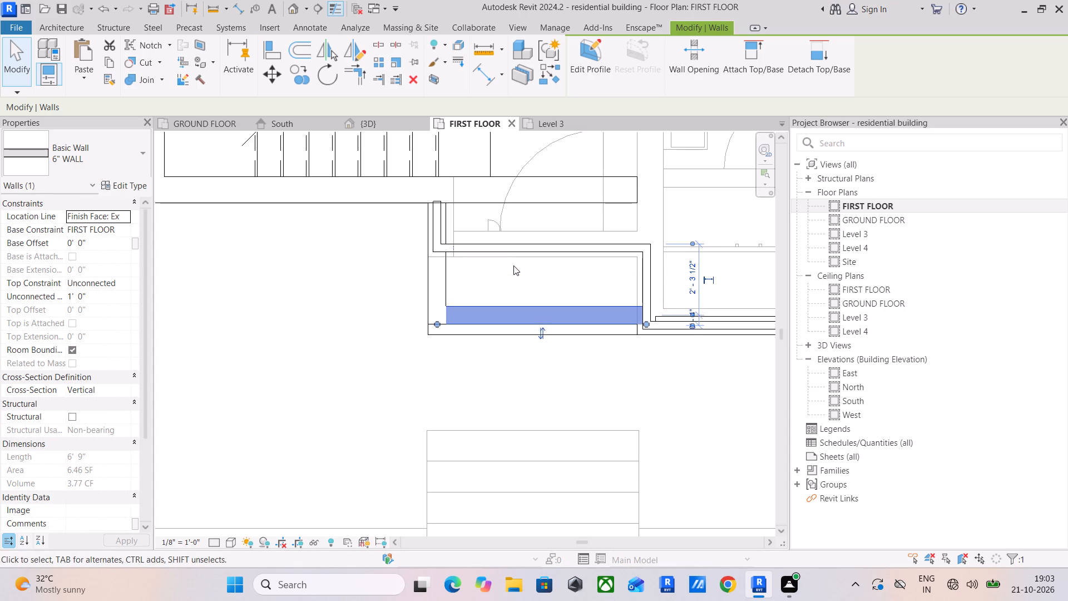
key("Down")
key("Down")
key("Down")
key("Down")
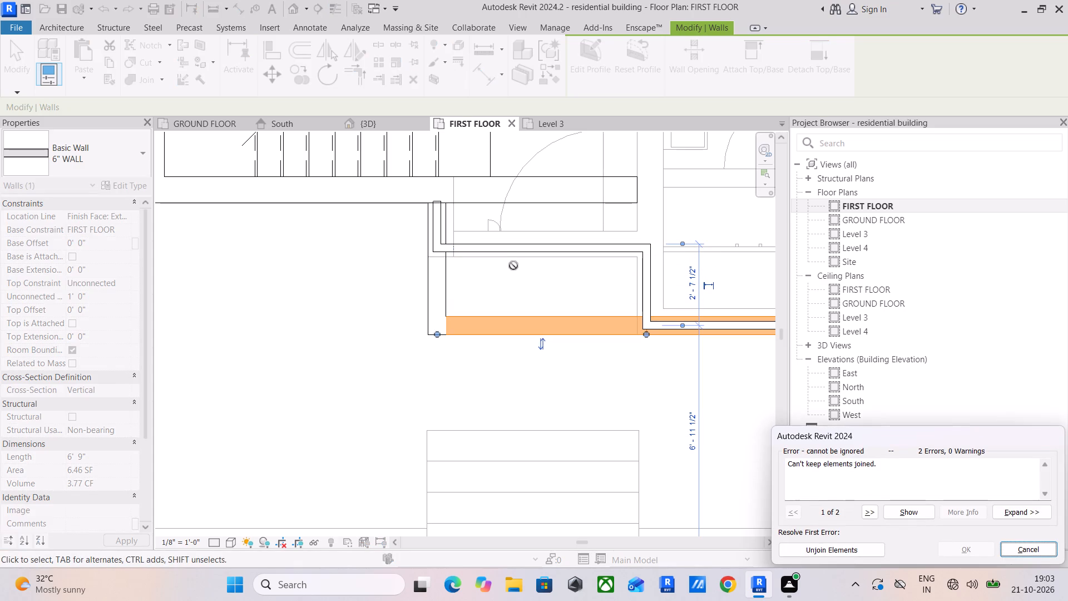
left_click(799, 549)
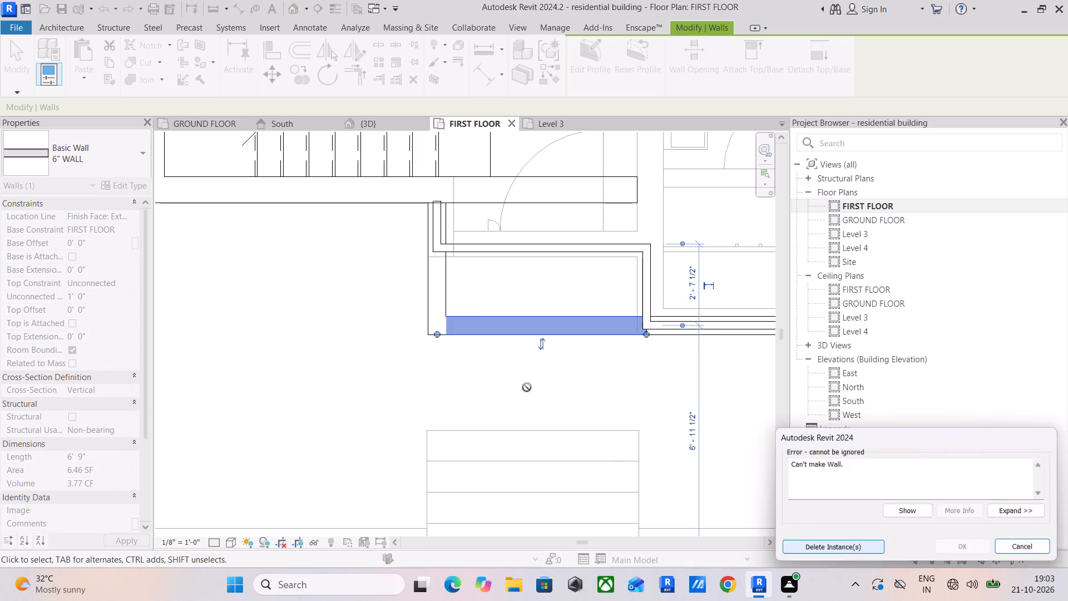
left_click(835, 552)
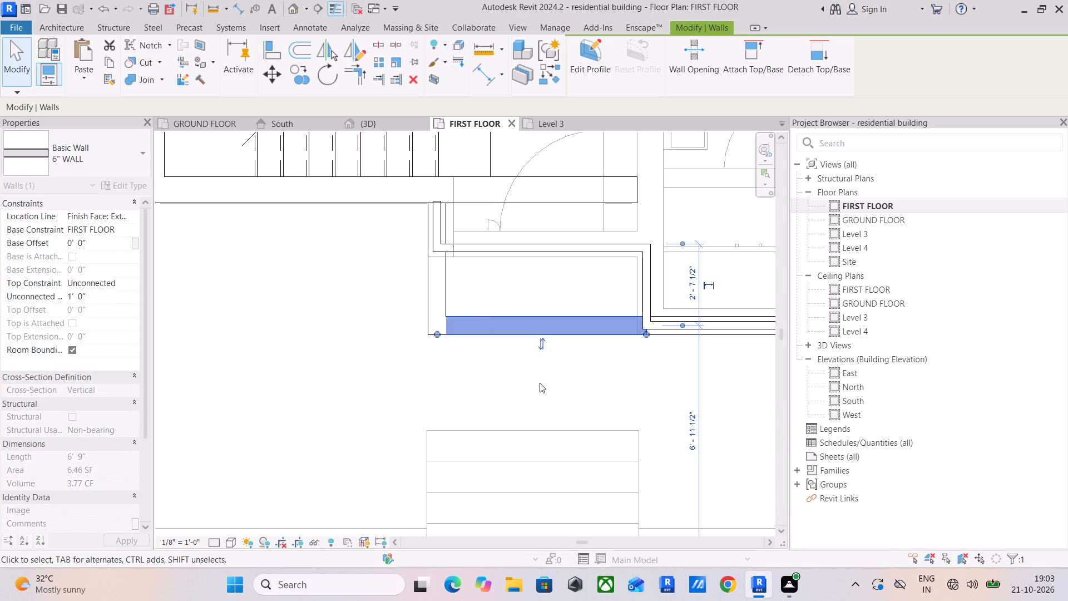
left_click(540, 383)
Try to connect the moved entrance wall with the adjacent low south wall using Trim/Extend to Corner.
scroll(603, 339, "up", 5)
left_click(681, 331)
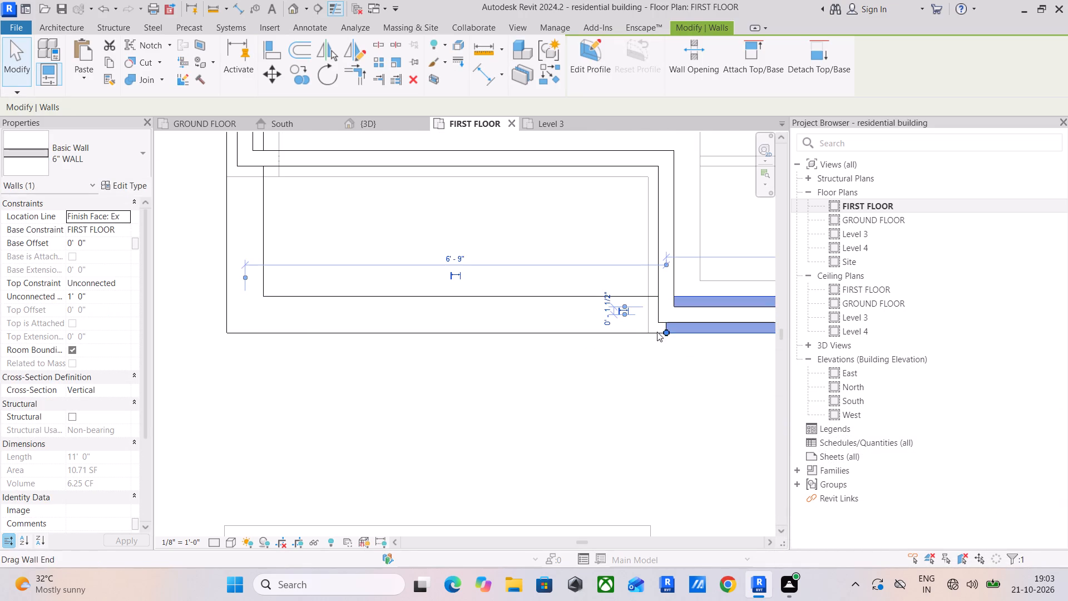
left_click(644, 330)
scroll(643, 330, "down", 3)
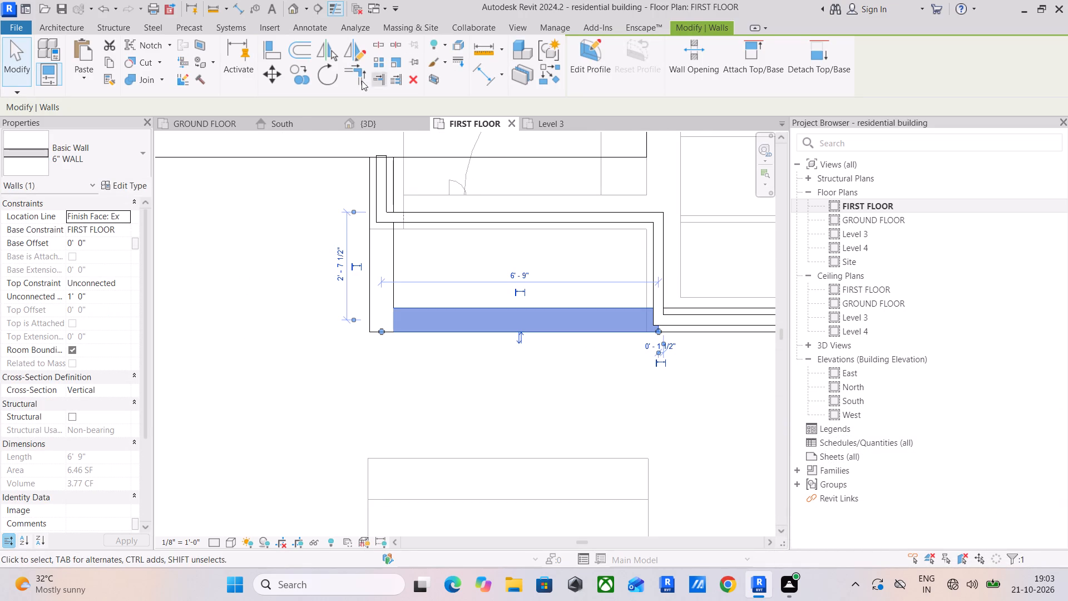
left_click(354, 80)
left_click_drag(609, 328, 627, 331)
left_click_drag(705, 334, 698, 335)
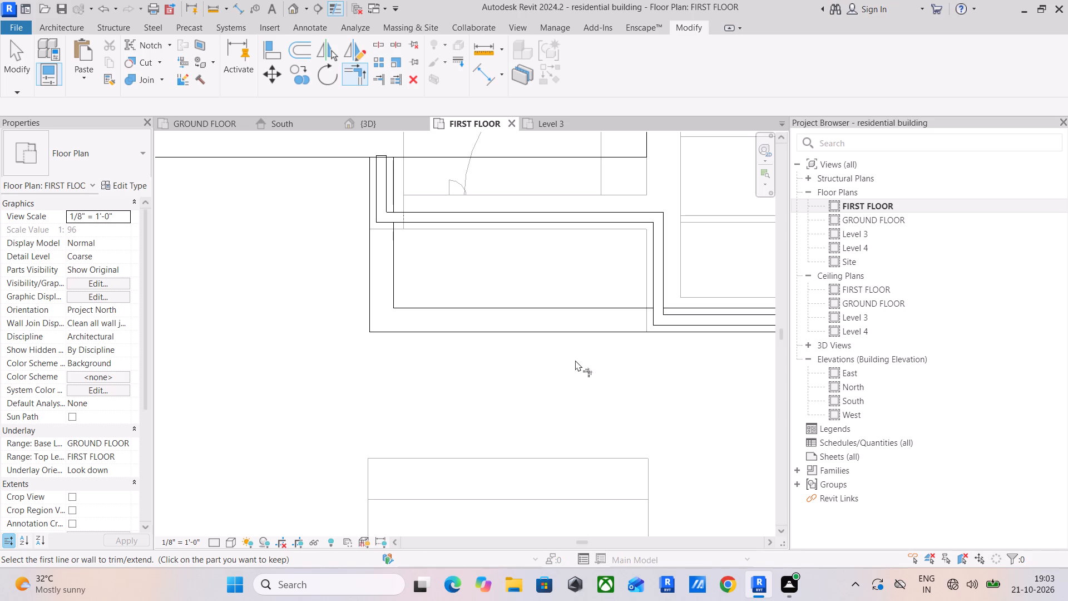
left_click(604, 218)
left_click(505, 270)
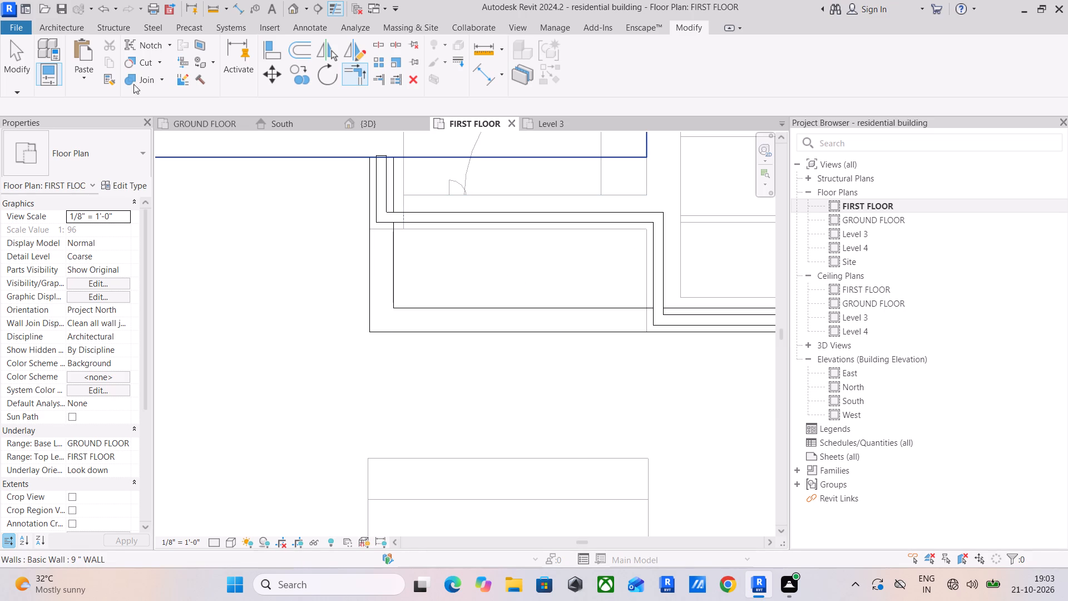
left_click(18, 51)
Move the Glass Panel railing's path segment above the entrance outward 2' 6" in line with the south segment, deleting the too-short connecting line.
left_click(452, 220)
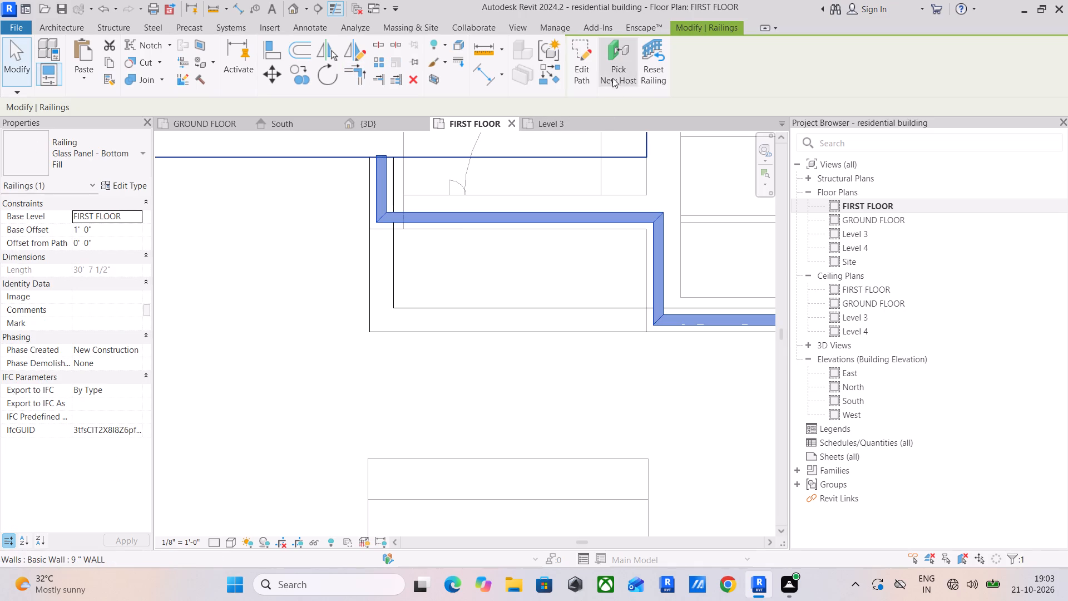
left_click(578, 57)
left_click(531, 220)
left_click_drag(531, 218, 531, 221)
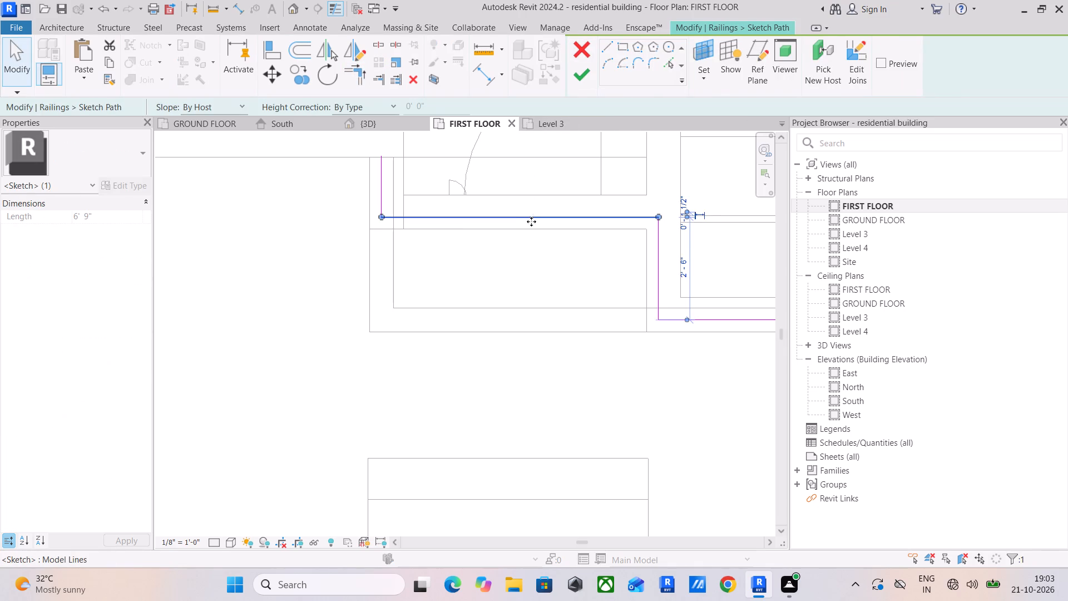
left_click_drag(531, 221, 526, 321)
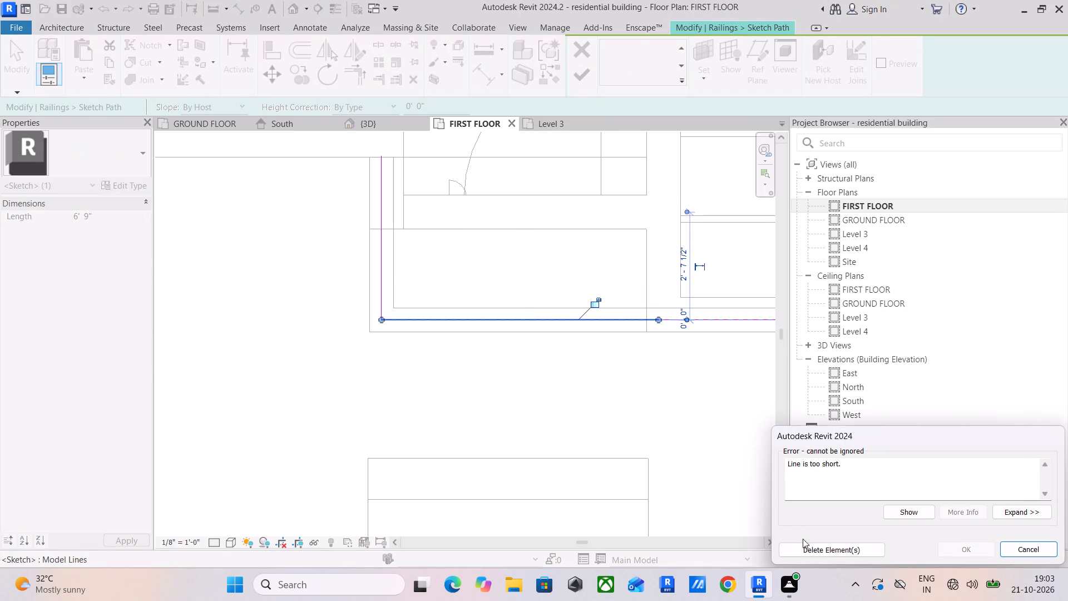
left_click(812, 554)
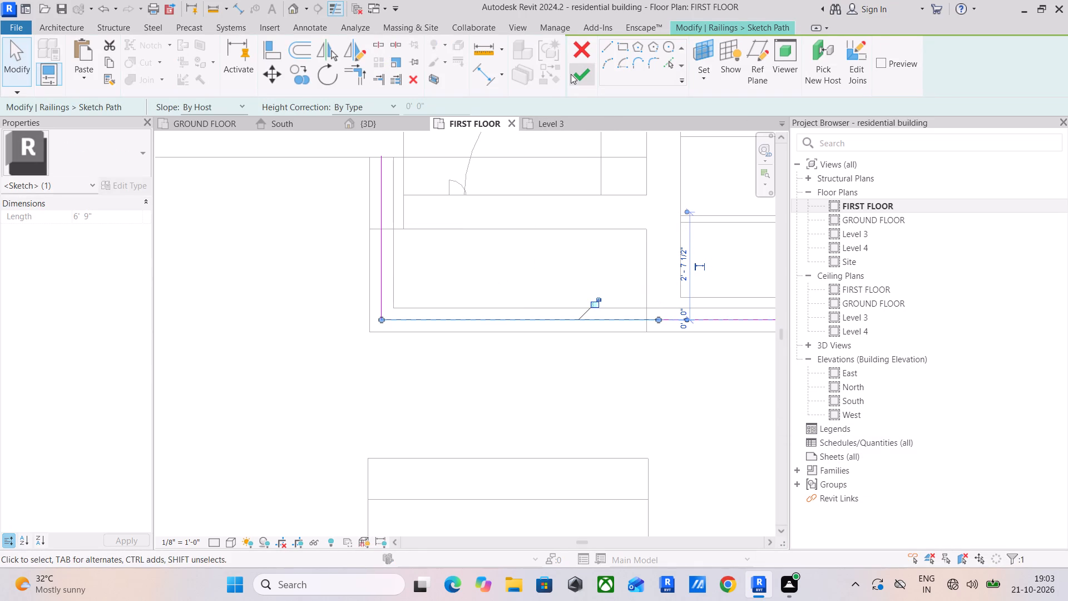
left_click(571, 74)
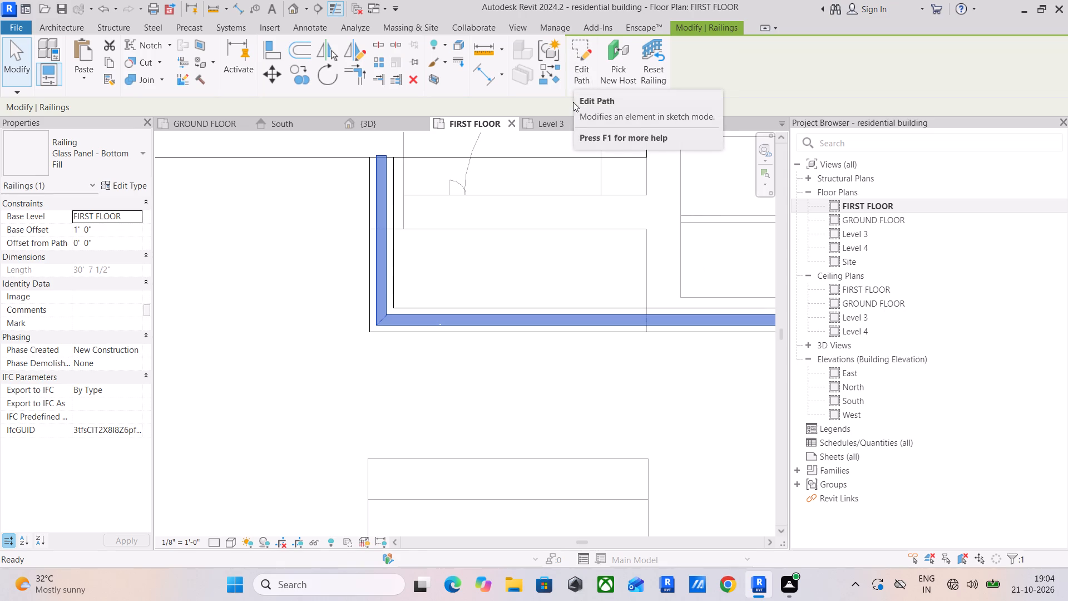
Inspect the extended slab, low wall and glass railing above the entrance from the front and southwest in the 3D view.
scroll(544, 252, "down", 4)
middle_click_drag(545, 252, 536, 254)
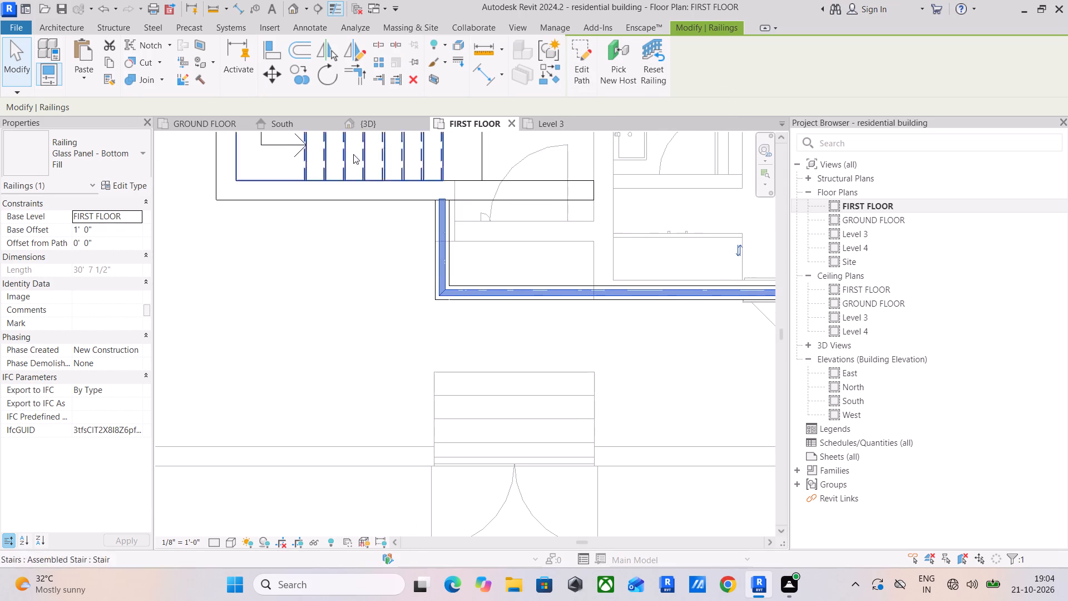
left_click(366, 129)
scroll(493, 275, "down", 3)
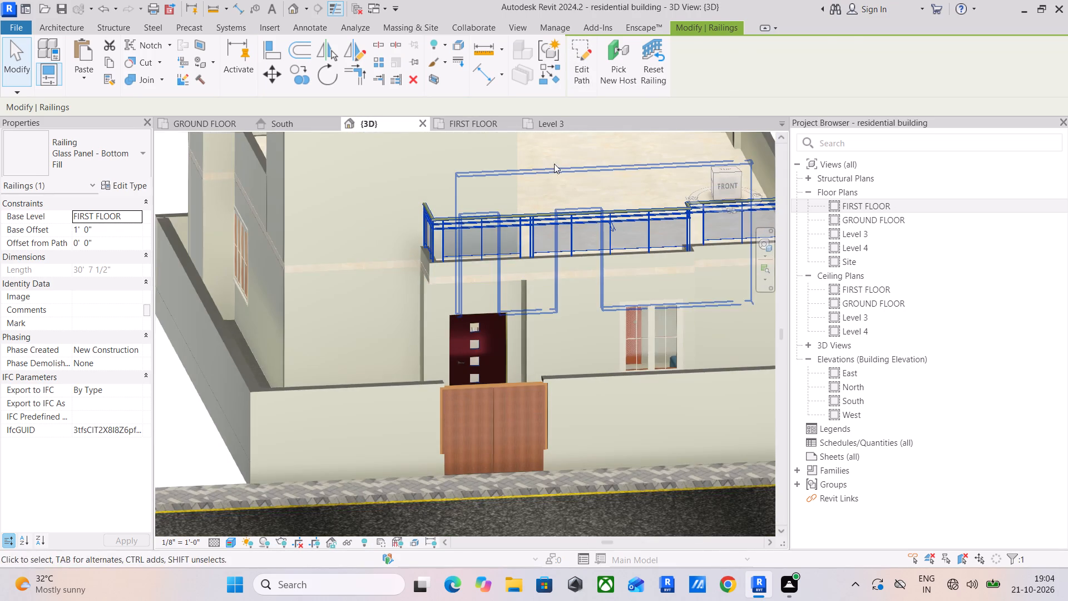
left_click(558, 160)
scroll(544, 223, "up", 11)
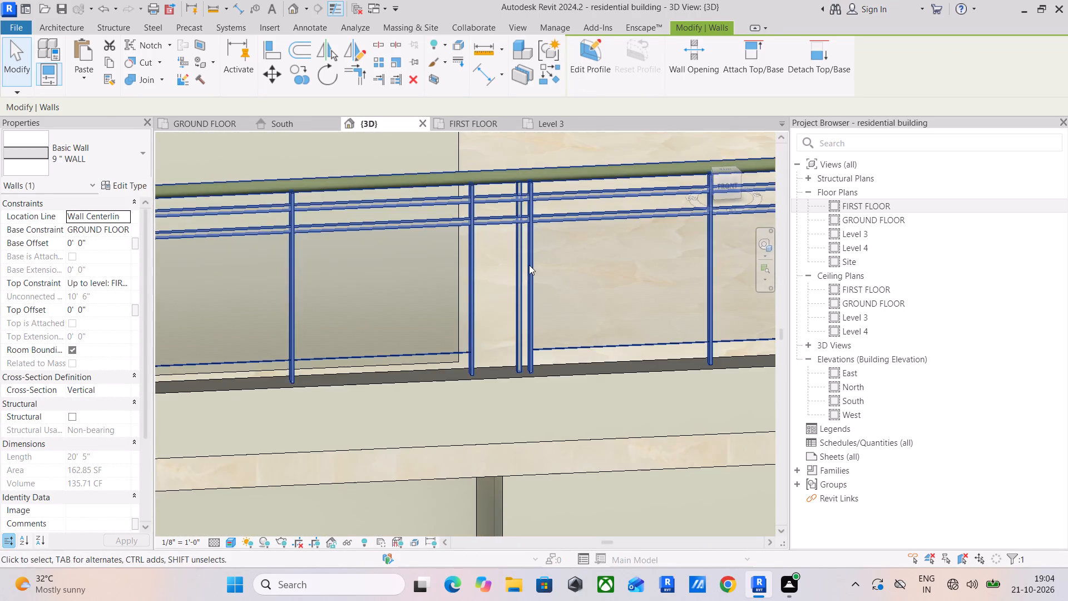
scroll(531, 264, "down", 8)
middle_click_drag(611, 267, 476, 289)
middle_click_drag(608, 285, 411, 291)
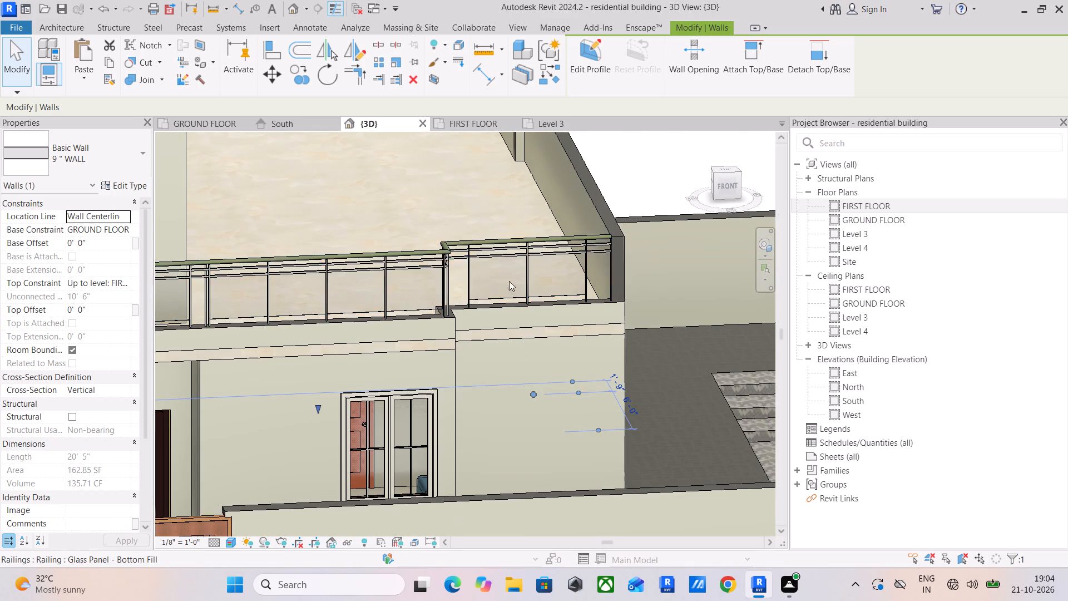
scroll(538, 265, "down", 4)
left_click_drag(731, 186, 175, 195)
middle_click_drag(463, 337, 399, 270)
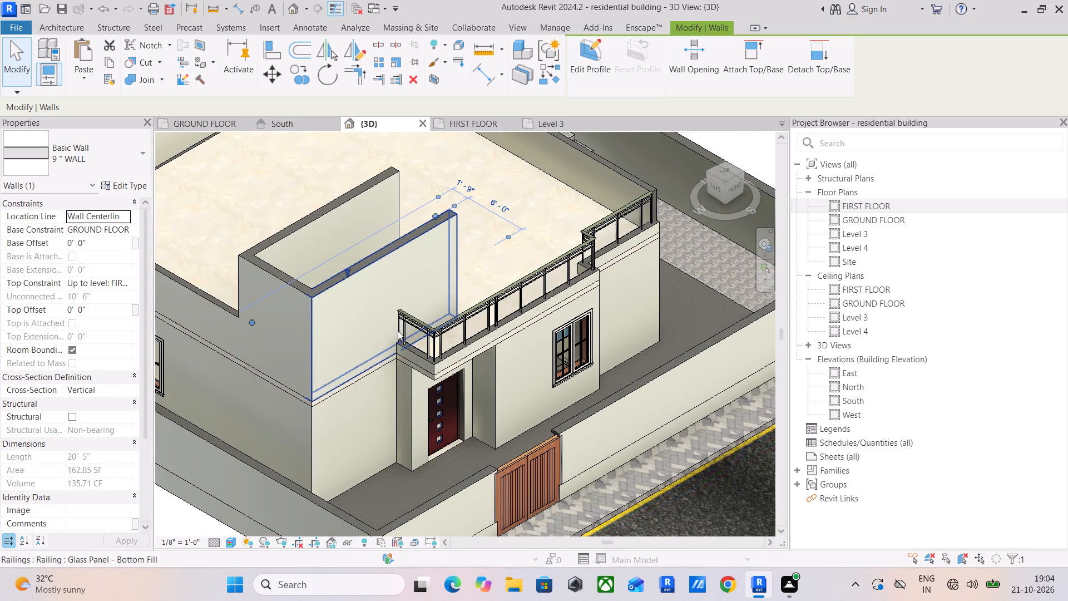
Examine the first-floor glass railing, low walls and parapets from the southwest, southeast and front in the 3D view.
scroll(398, 328, "up", 3)
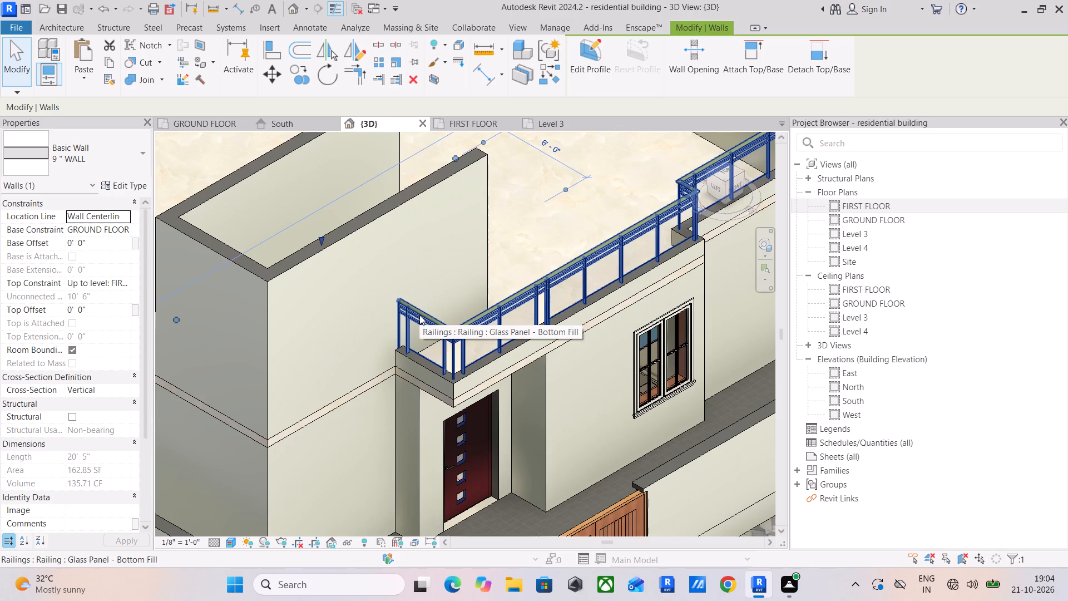
middle_click_drag(468, 308, 314, 323)
scroll(451, 307, "down", 3)
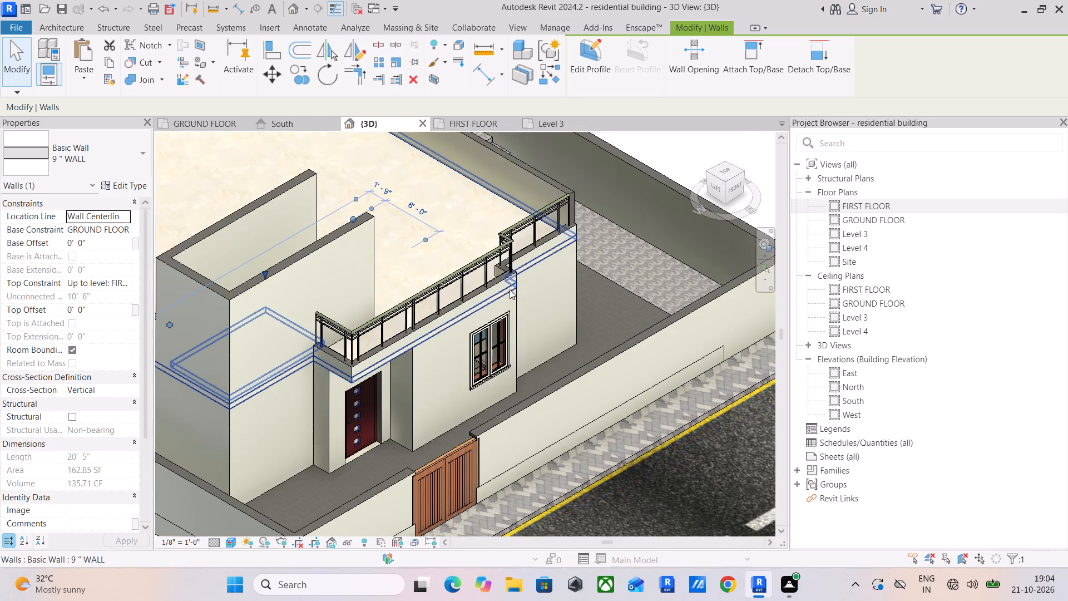
middle_click_drag(510, 289, 339, 247, "shift")
middle_click_drag(325, 257, 615, 300)
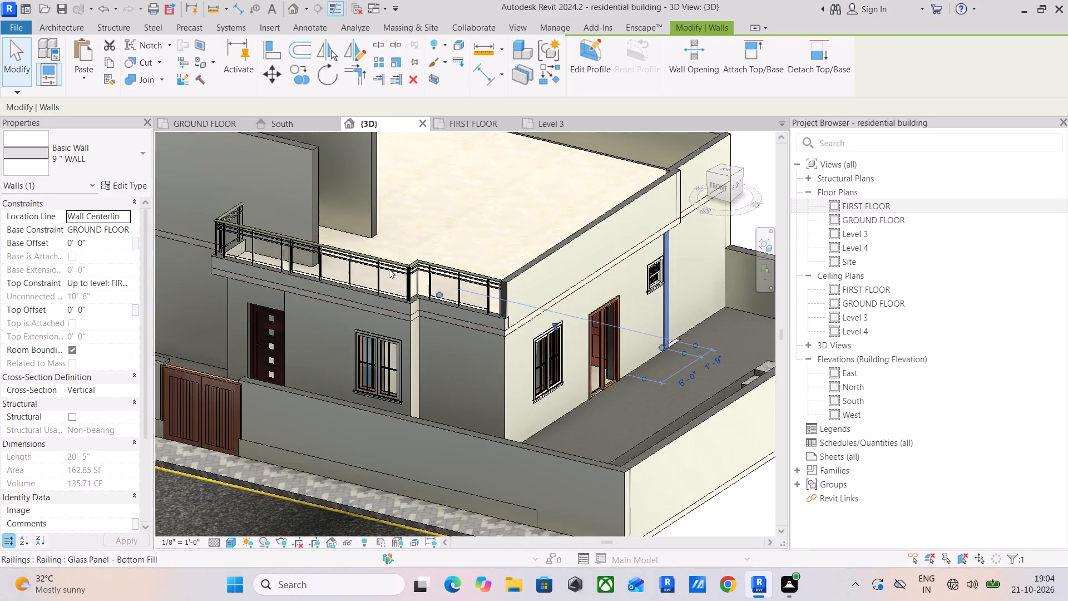
scroll(389, 269, "down", 3)
middle_click_drag(389, 269, 472, 222, "shift")
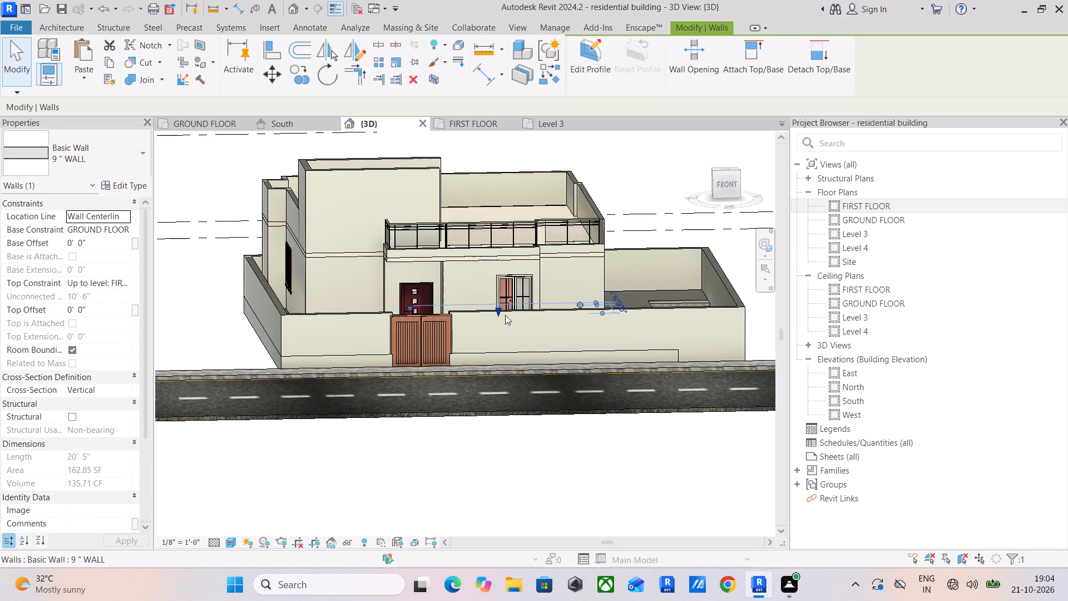
middle_click_drag(505, 315, 542, 320)
left_click(226, 313)
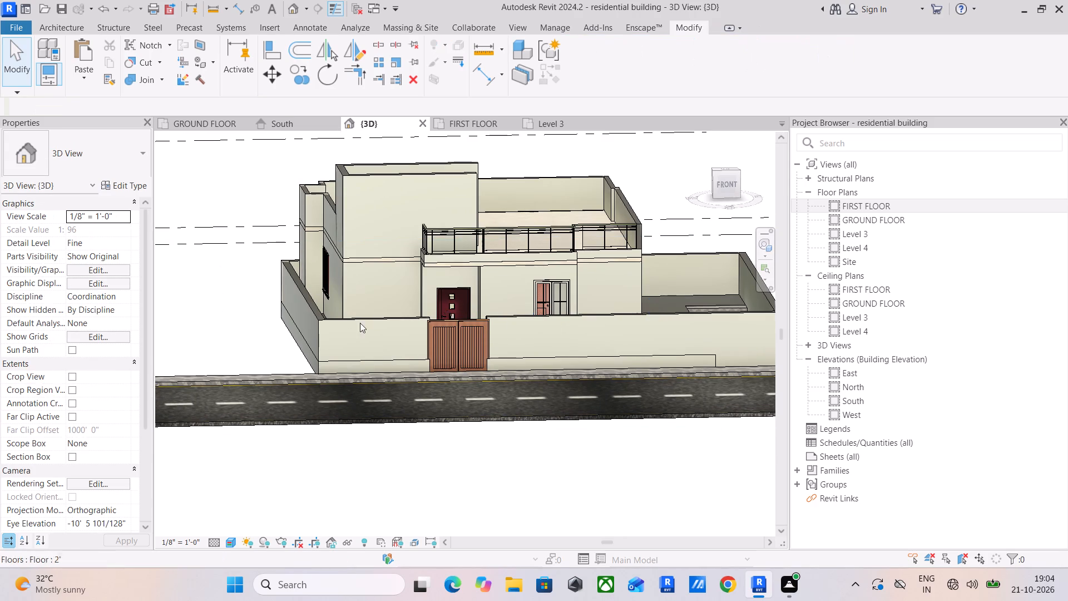
scroll(611, 224, "up", 9)
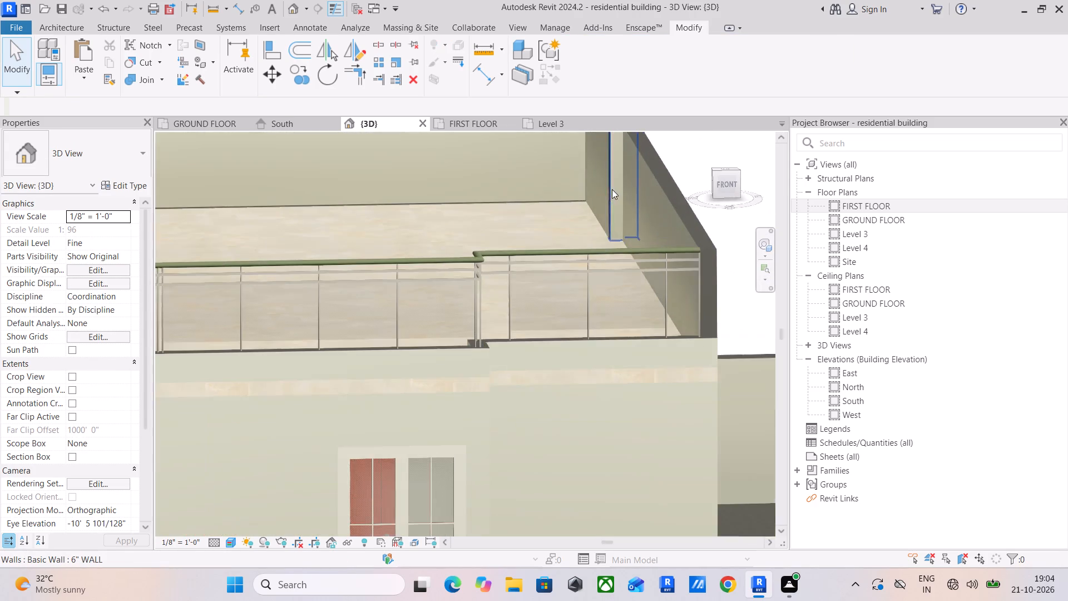
scroll(626, 254, "down", 2)
middle_click_drag(649, 334, 657, 427)
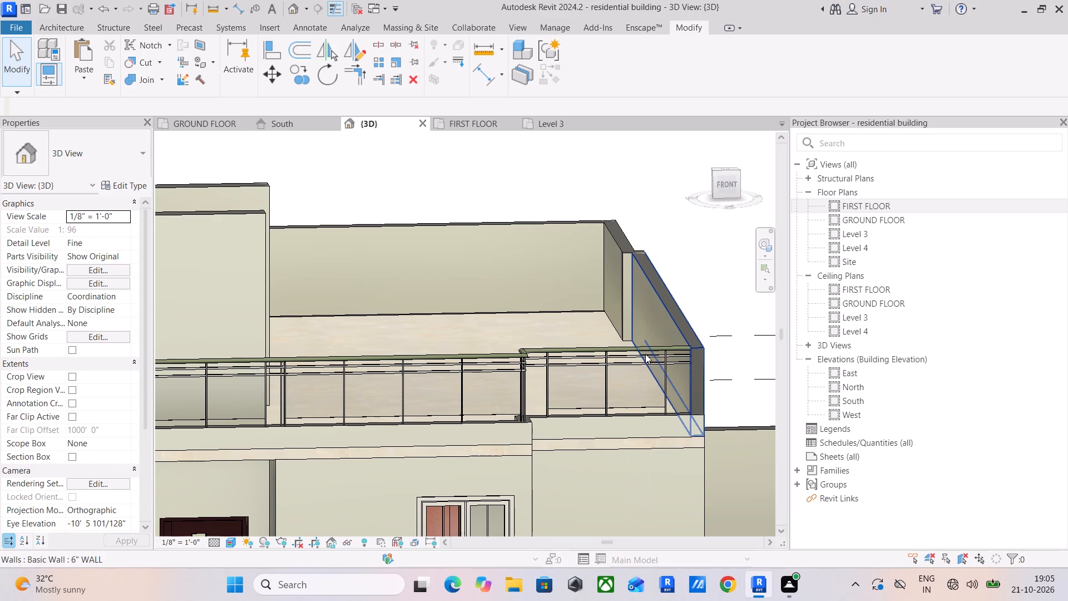
scroll(426, 322, "down", 3)
middle_click_drag(430, 324, 503, 311)
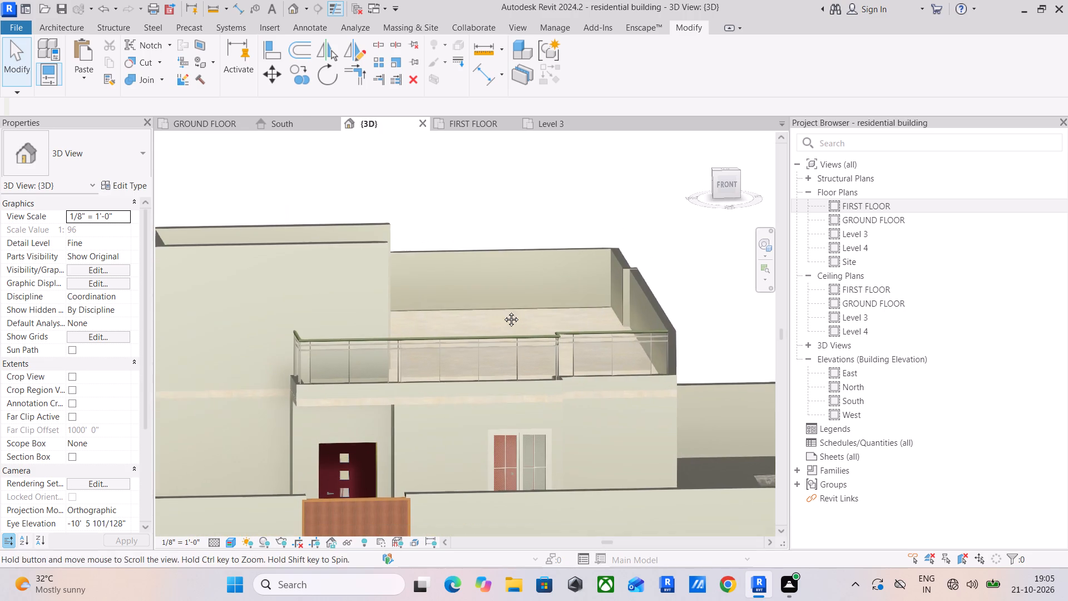
middle_click_drag(503, 311, 503, 311)
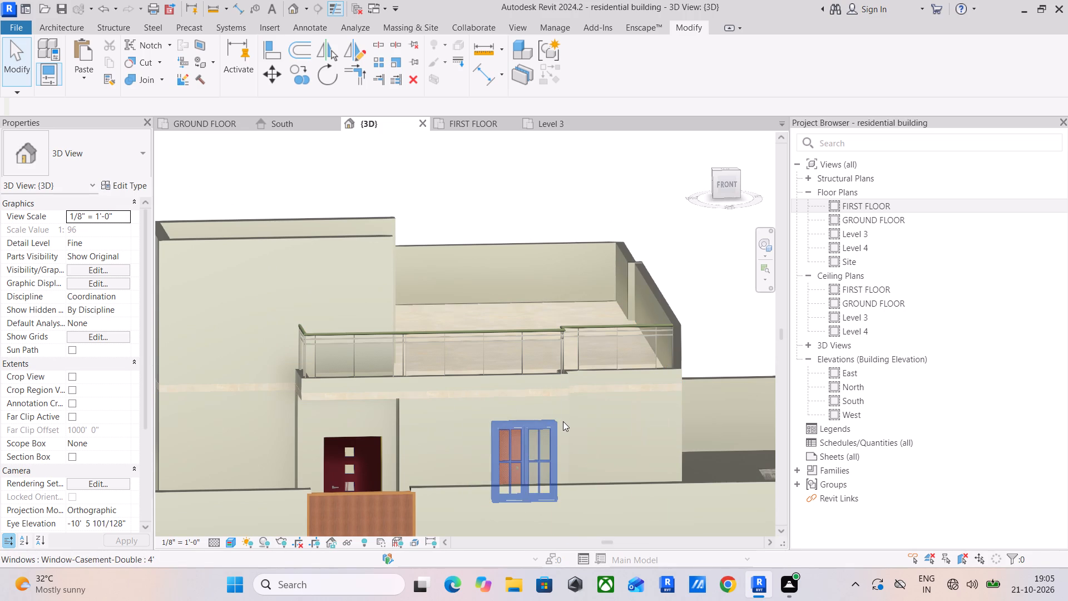
Delete the easternmost 7' 7 1/2" segment from the south Glass Panel railing's path in the FIRST FLOOR plan and finish the sketch.
left_click(606, 327)
left_click(583, 58)
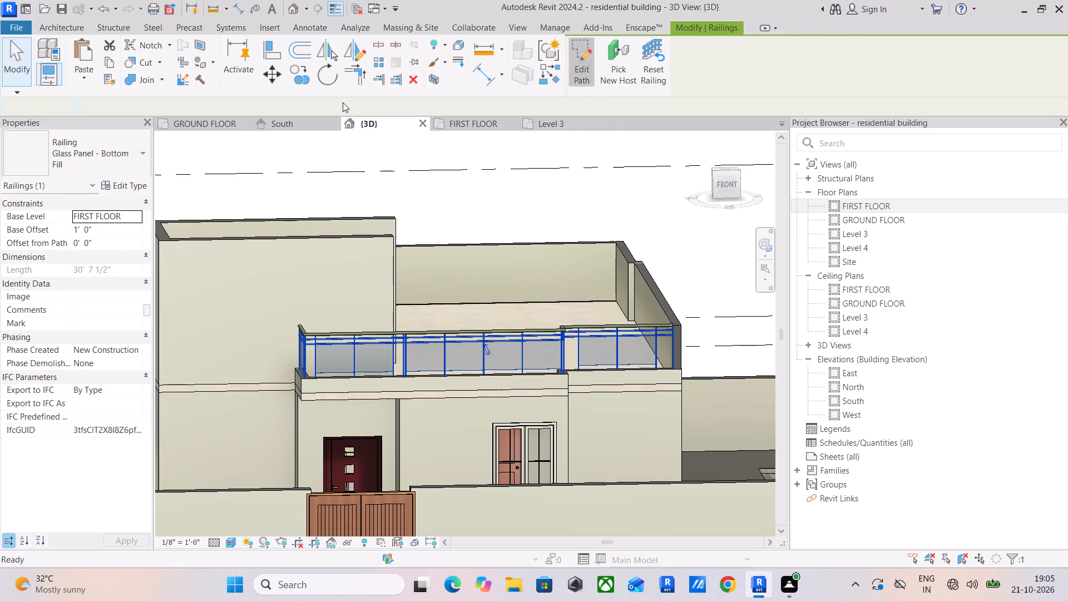
left_click(473, 128)
scroll(544, 334, "down", 3)
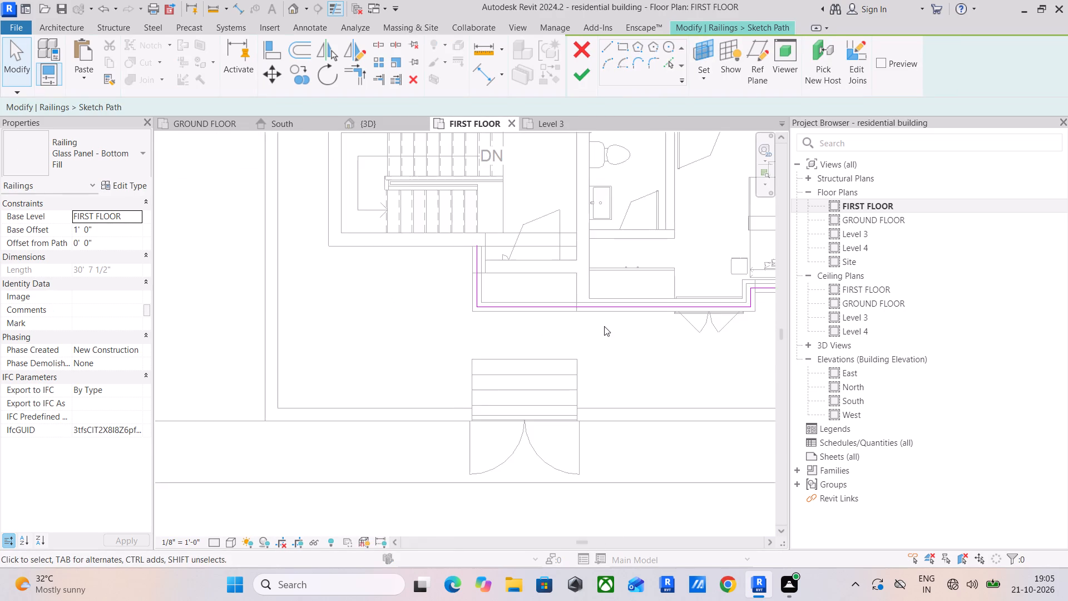
middle_click_drag(606, 326, 402, 334)
scroll(553, 292, "up", 4)
left_click(597, 297)
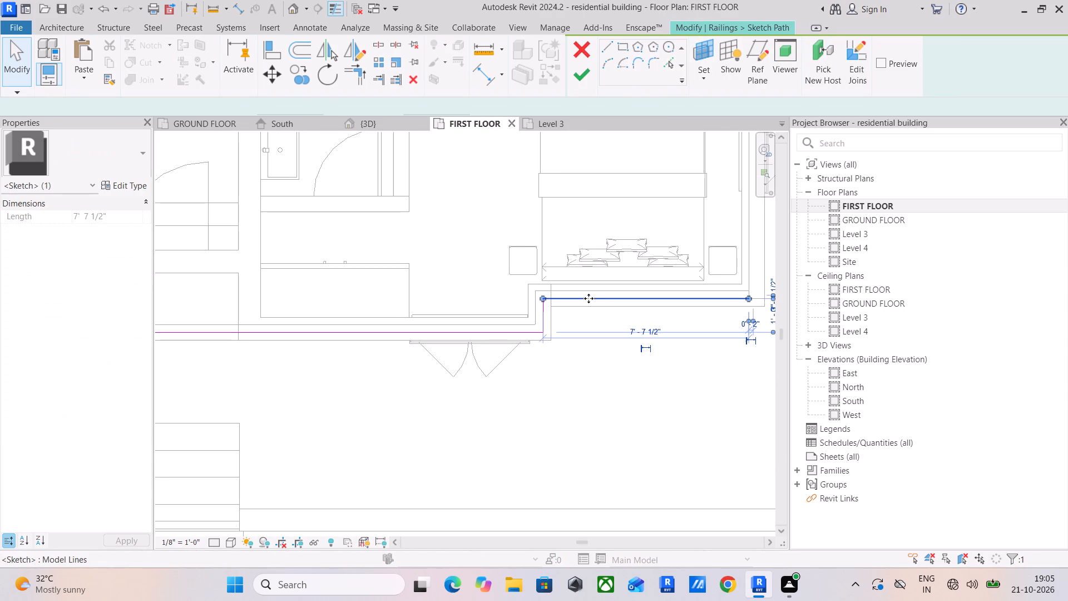
key("Delete")
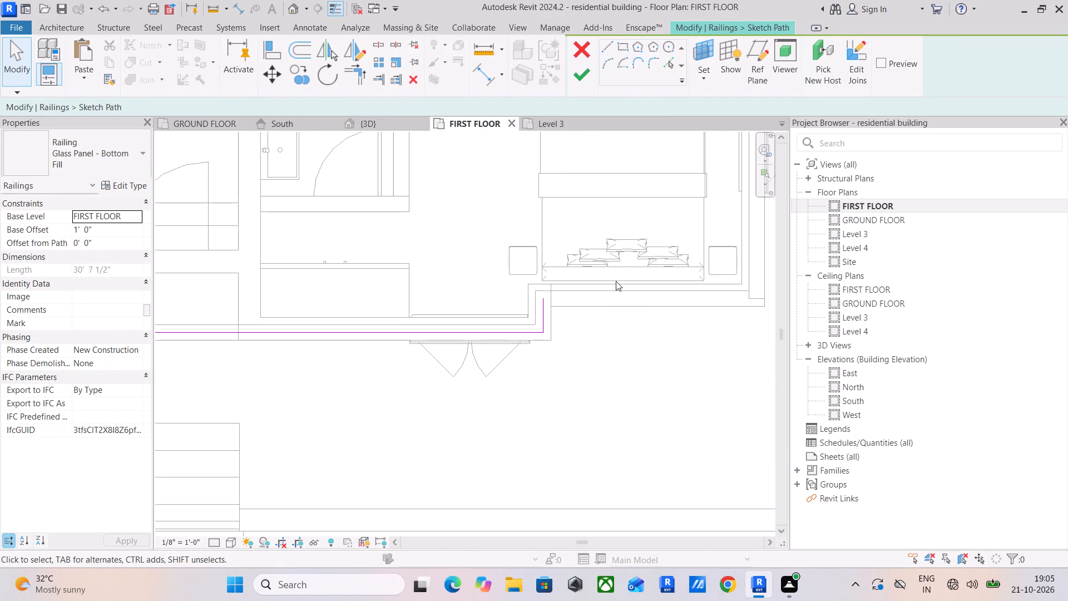
left_click(628, 376)
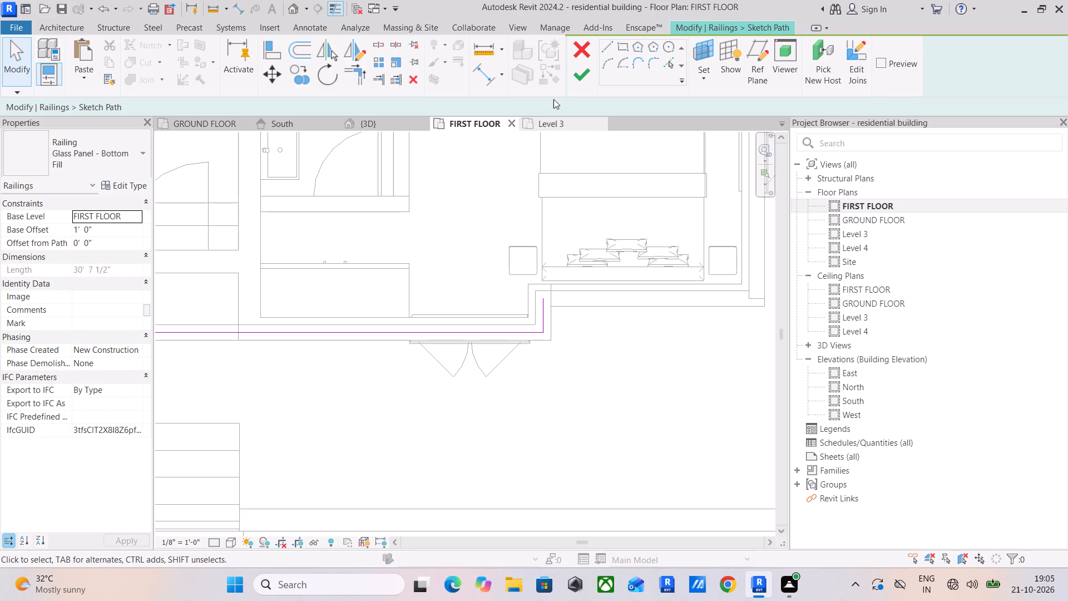
left_click(576, 77)
Extend the south end of the 6" east parapet wall to the slab's southeast corner, deleting the instance that cannot be made.
left_click(752, 289)
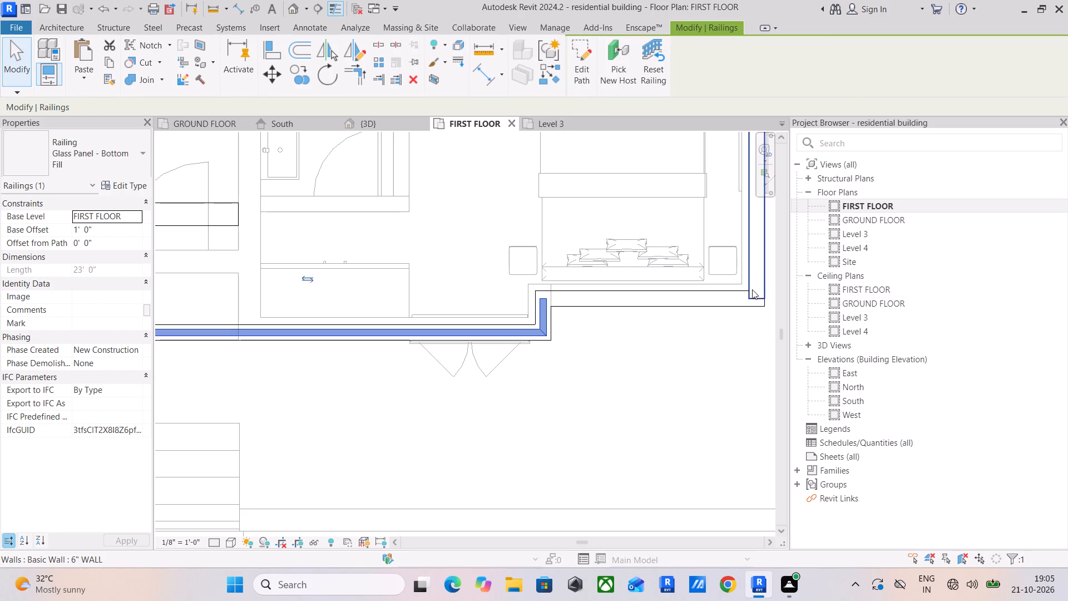
left_click_drag(763, 298, 763, 306)
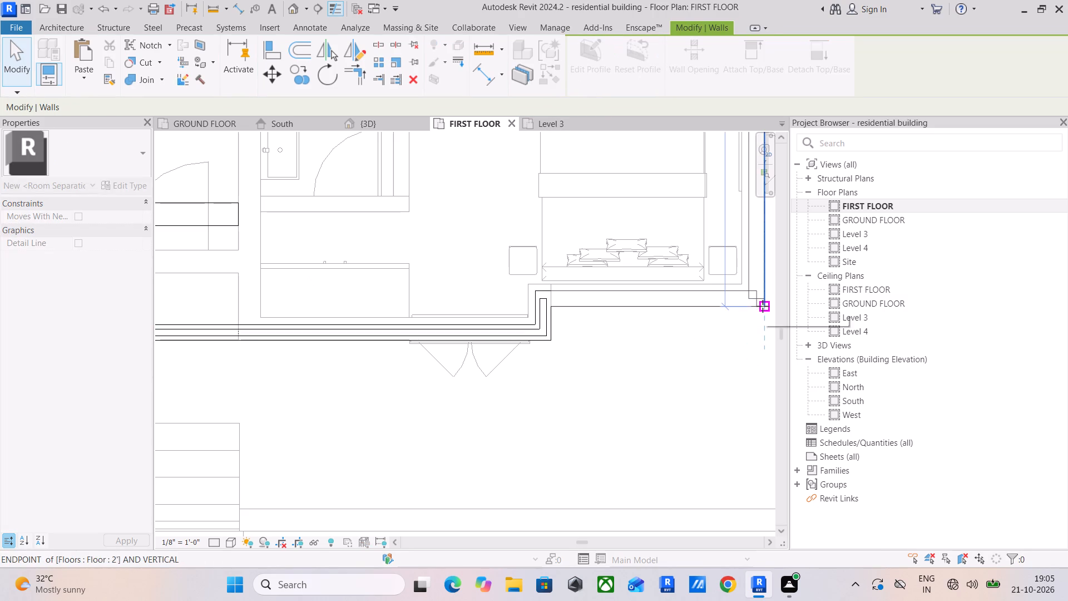
left_click(824, 542)
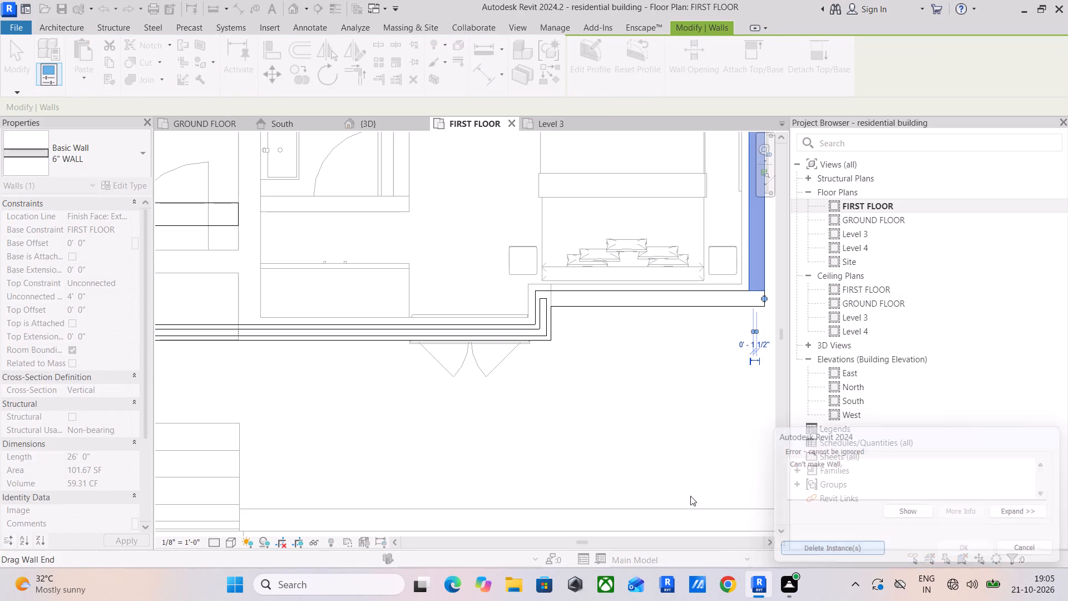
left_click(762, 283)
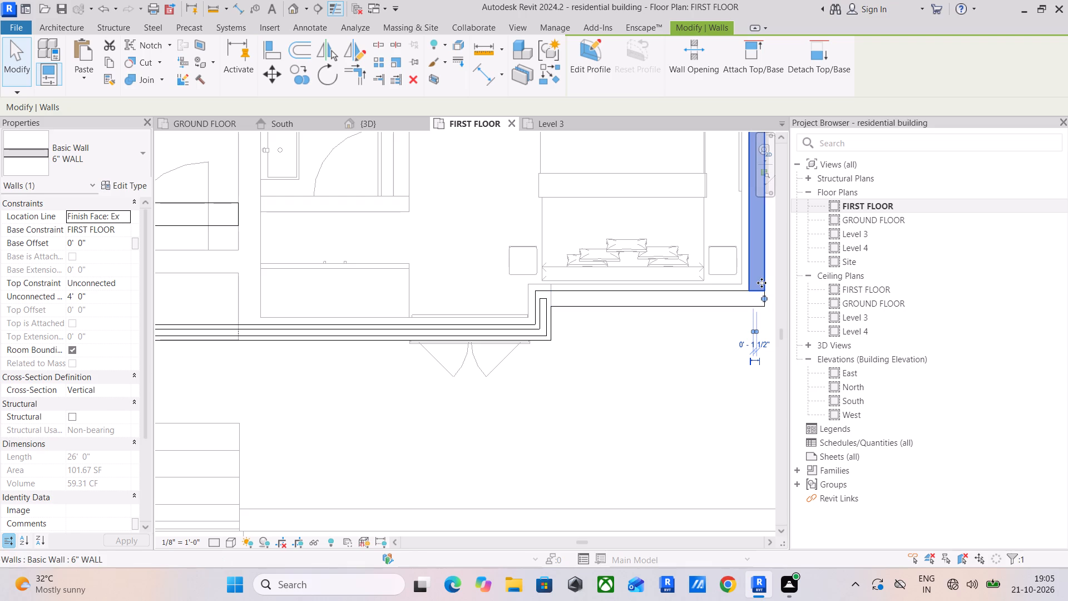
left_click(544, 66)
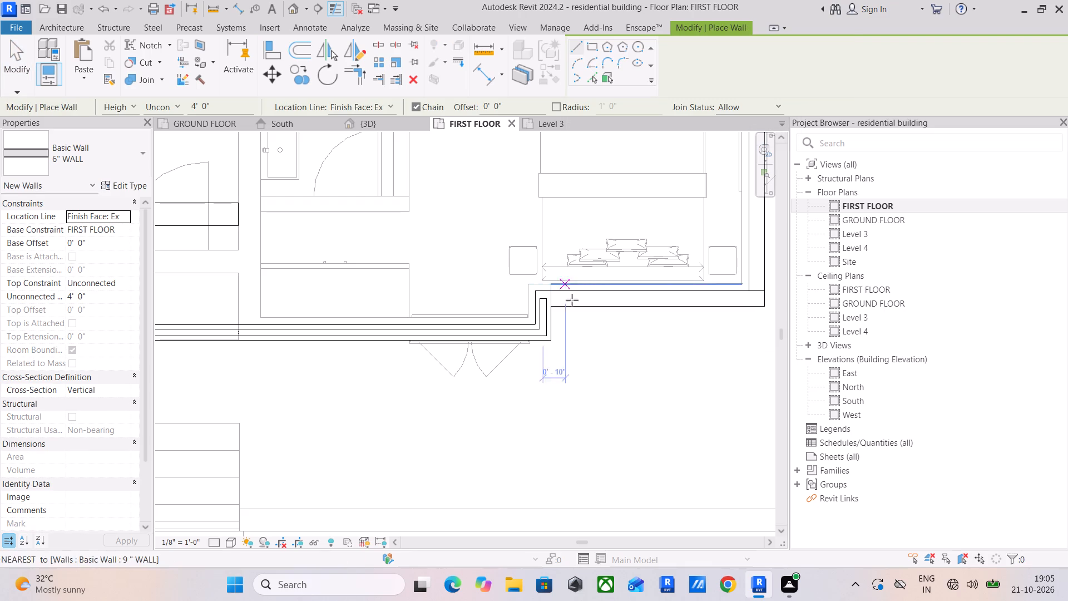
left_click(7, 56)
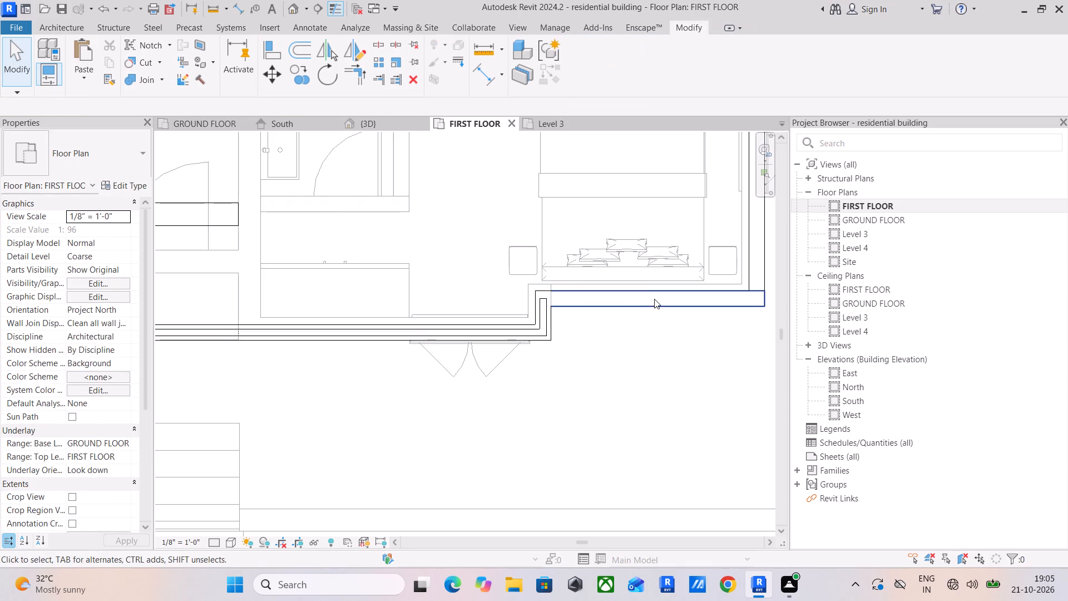
Set the unconnected height of the low 6" south wall at the east end to 4'.
left_click(654, 299)
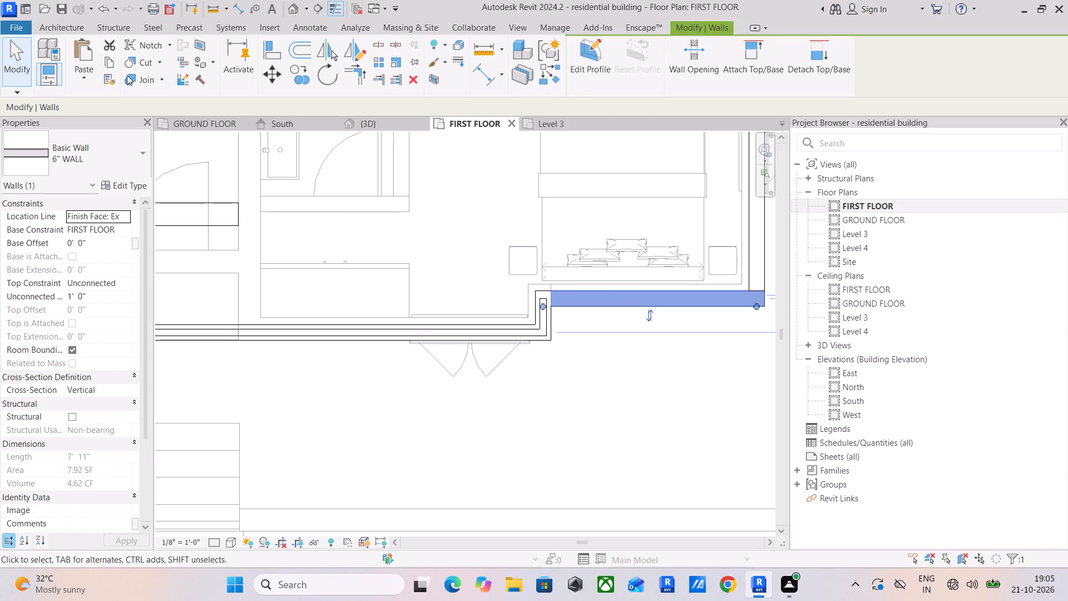
left_click(108, 293)
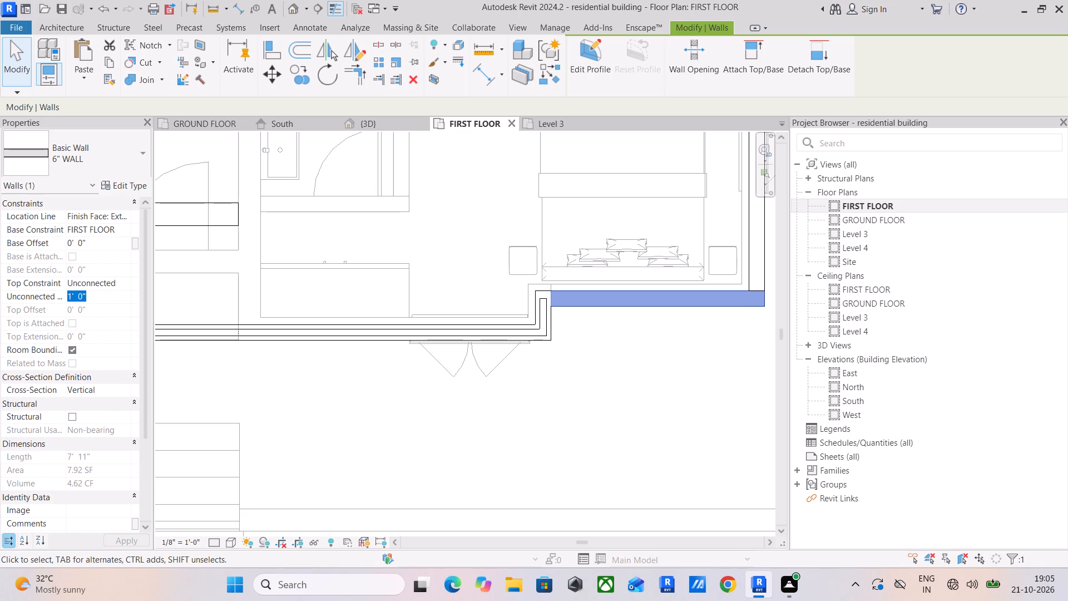
type("4'")
key("Return")
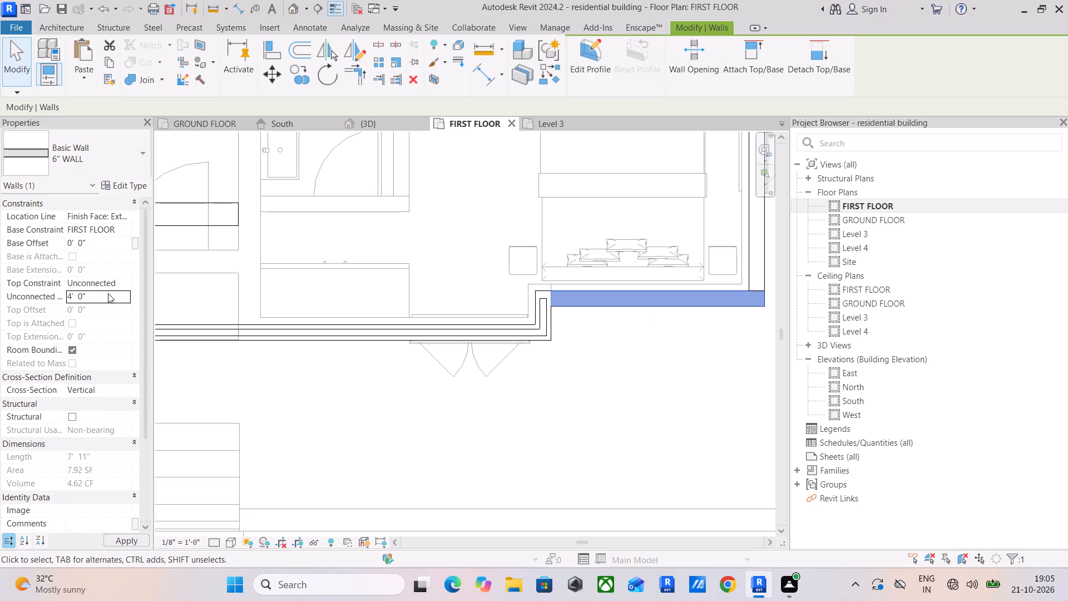
left_click(585, 446)
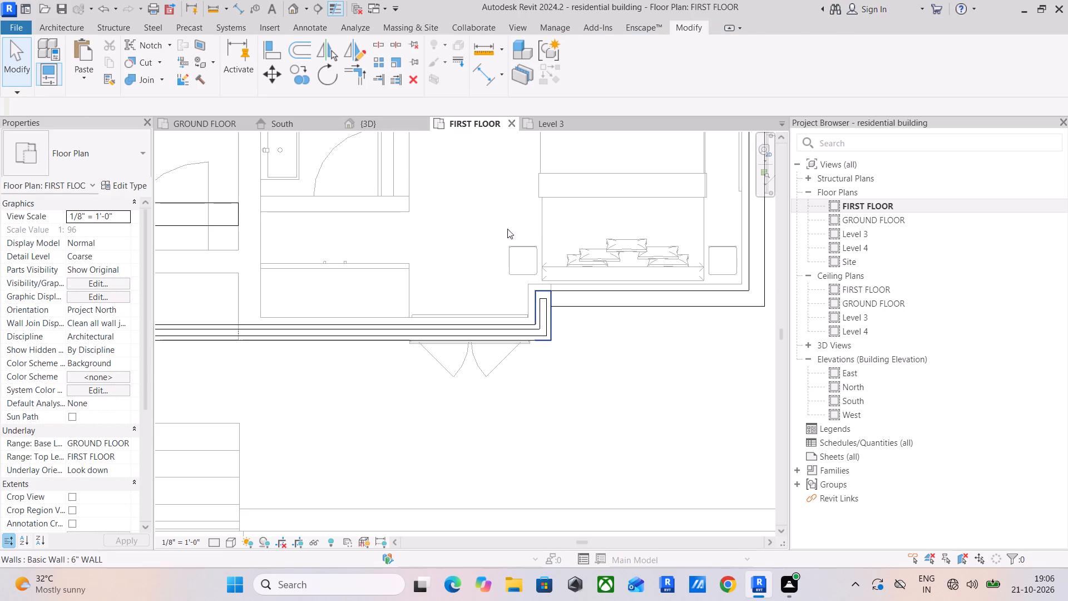
Inspect the raised southeast parapet and the shortened glass railing from the front and southwest in the 3D view.
left_click(397, 124)
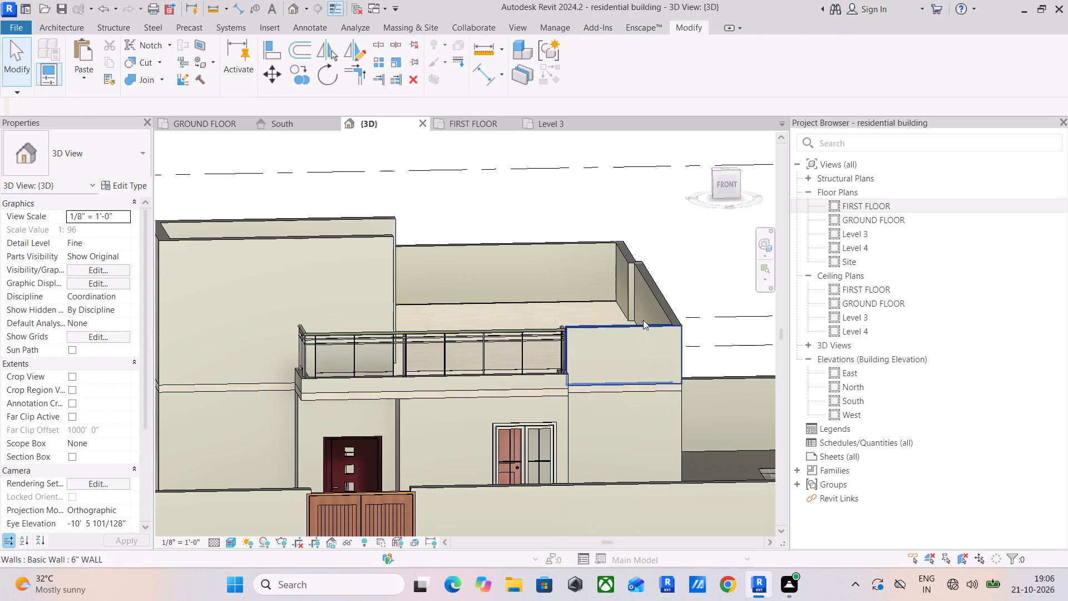
middle_click_drag(636, 352, 544, 357)
scroll(580, 397, "down", 2)
middle_click_drag(581, 402, 663, 355)
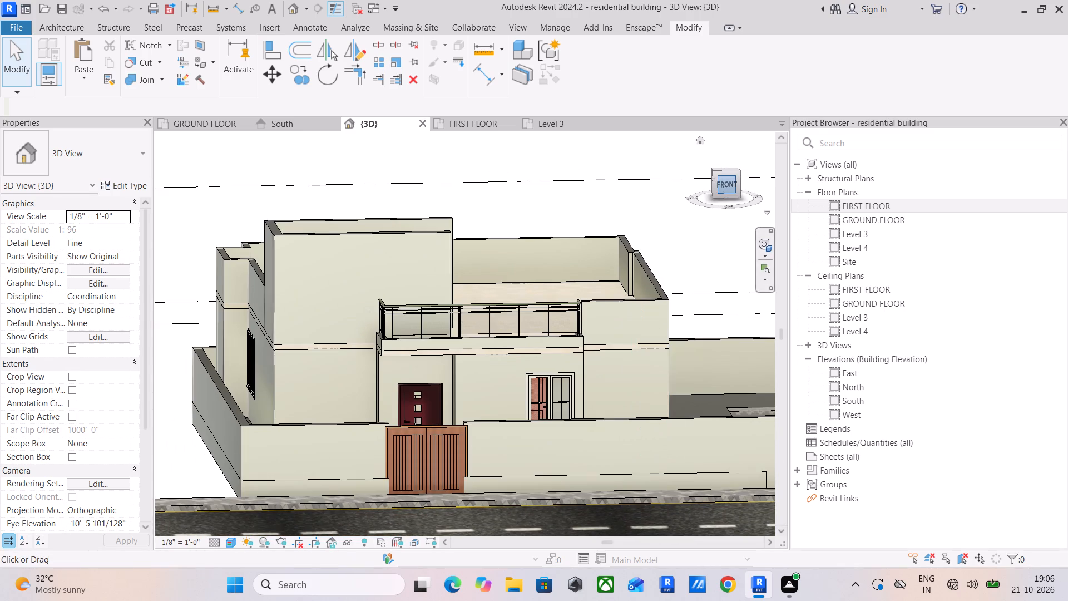
left_click_drag(731, 189, 768, 189)
middle_click_drag(581, 357, 466, 366)
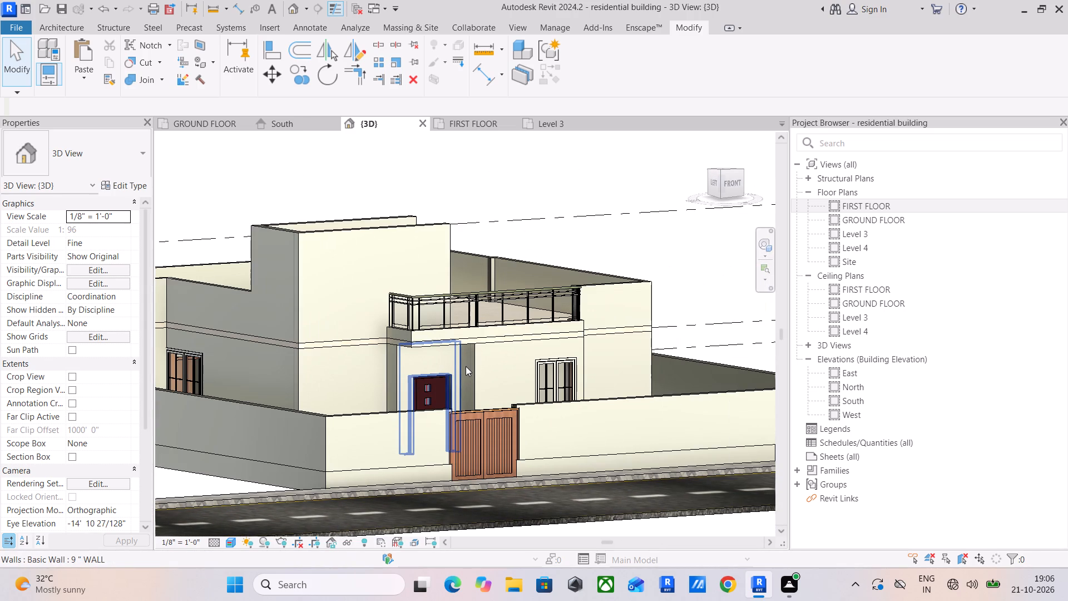
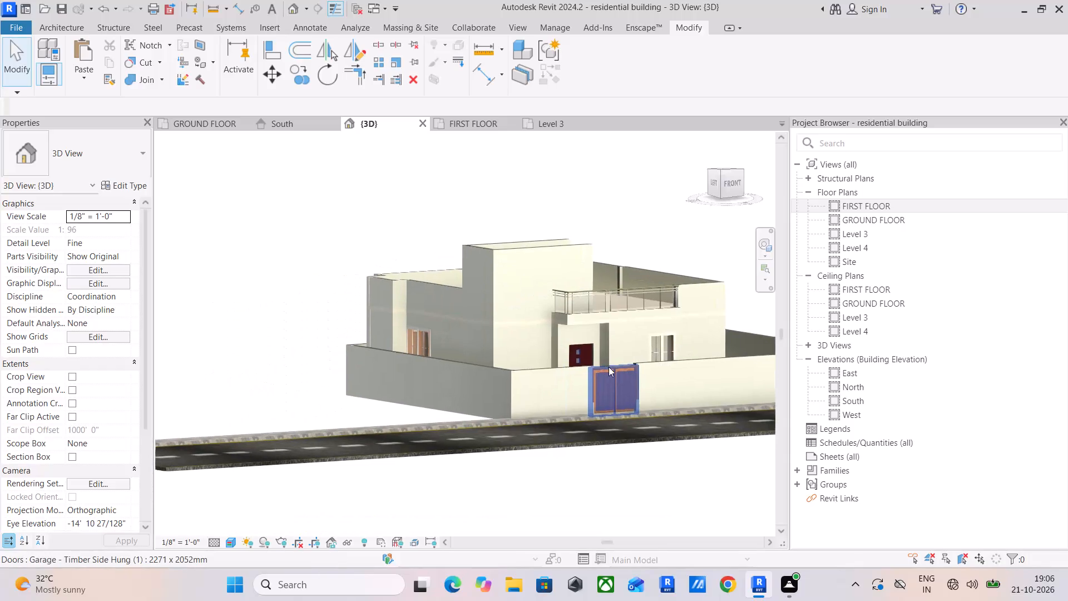
Export the 3D view, framed on the whole house, as a PDF named residential building into D:\revit proects\pdfs.
middle_click_drag(636, 357, 619, 387, "shift")
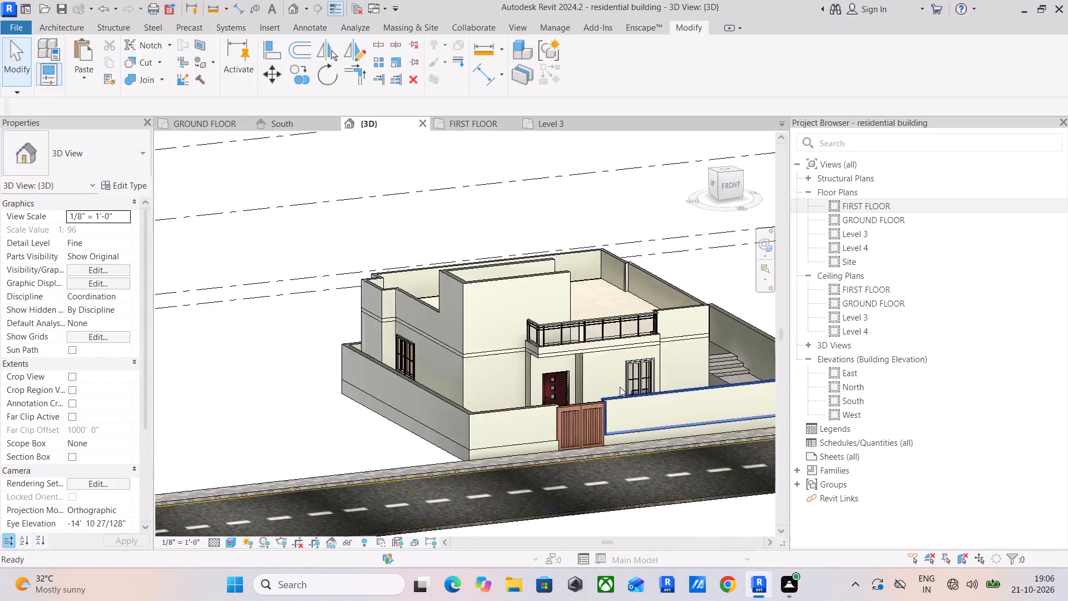
middle_click_drag(620, 387, 501, 371)
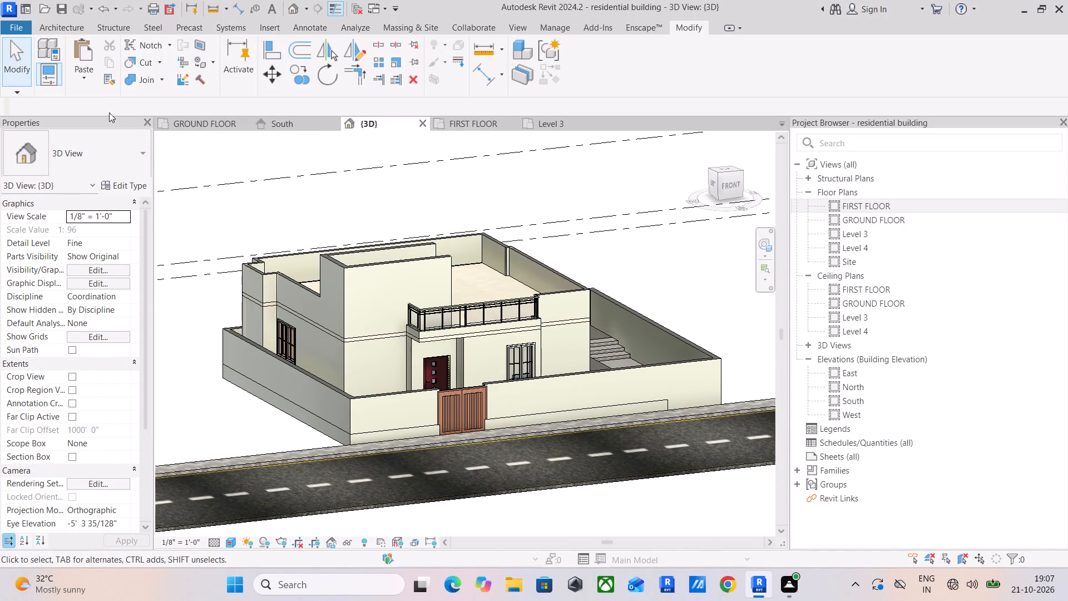
left_click(14, 26)
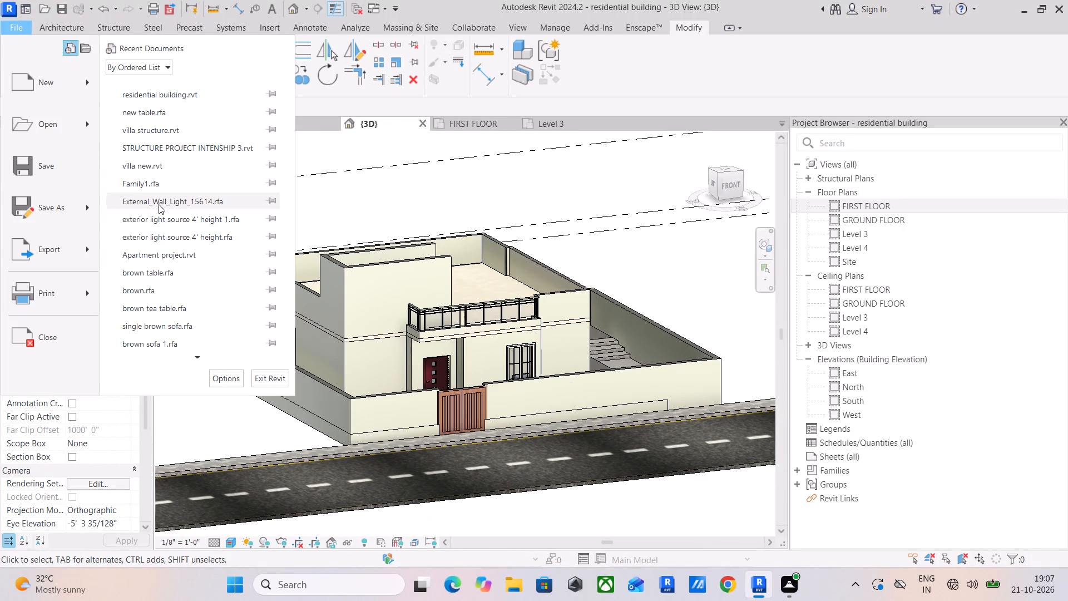
left_click(62, 249)
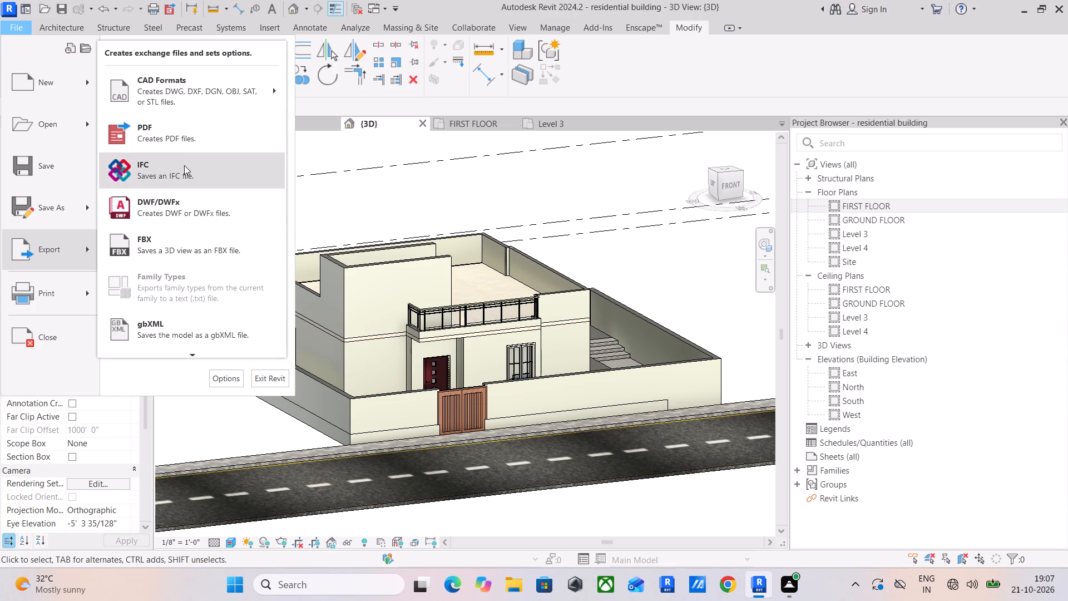
left_click(174, 136)
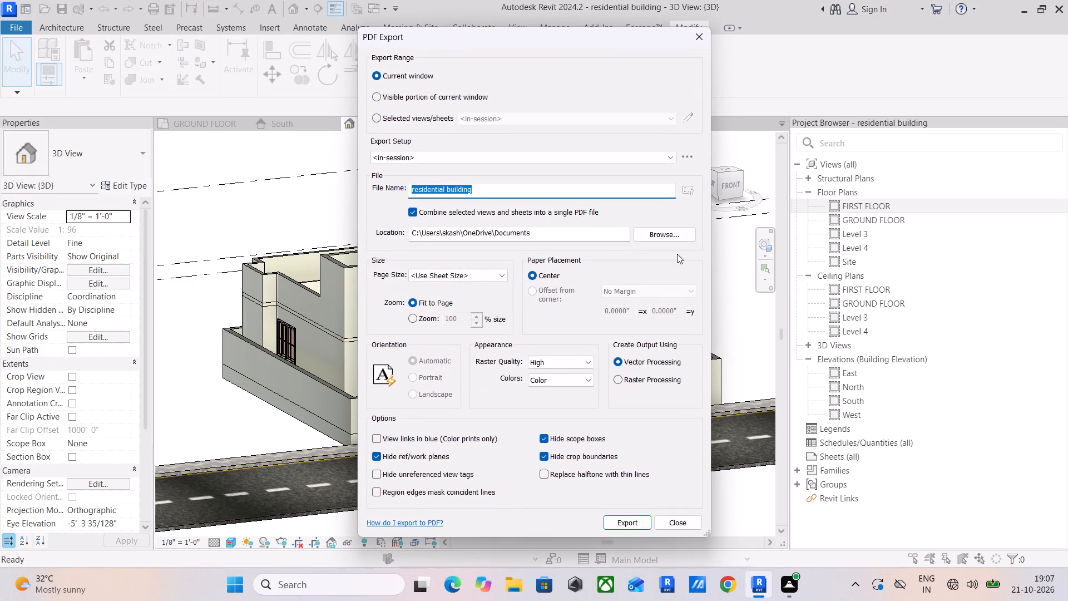
left_click(661, 229)
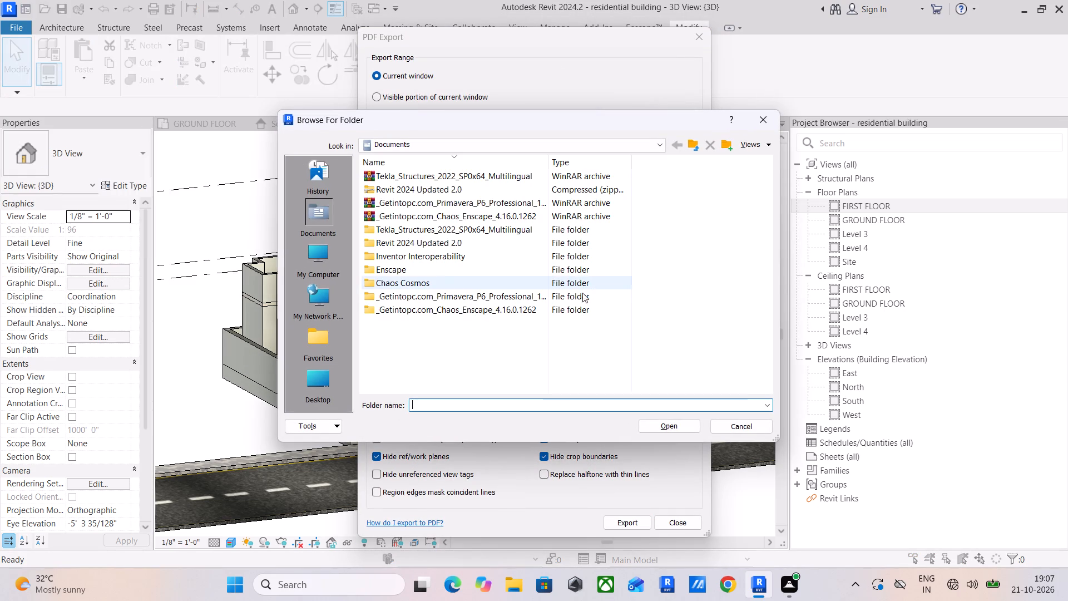
double_click(320, 265)
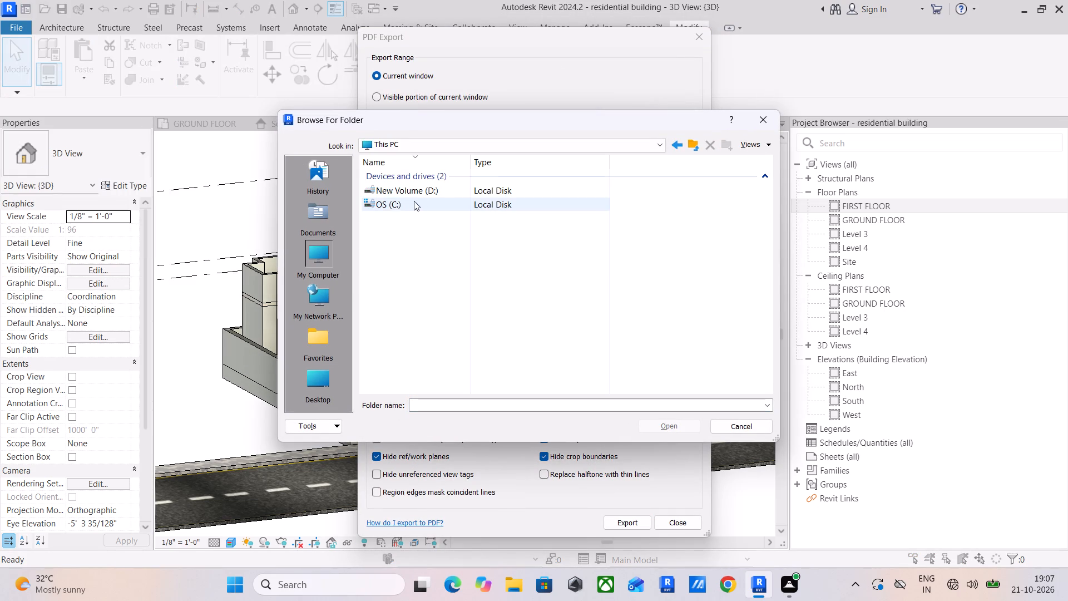
double_click(430, 190)
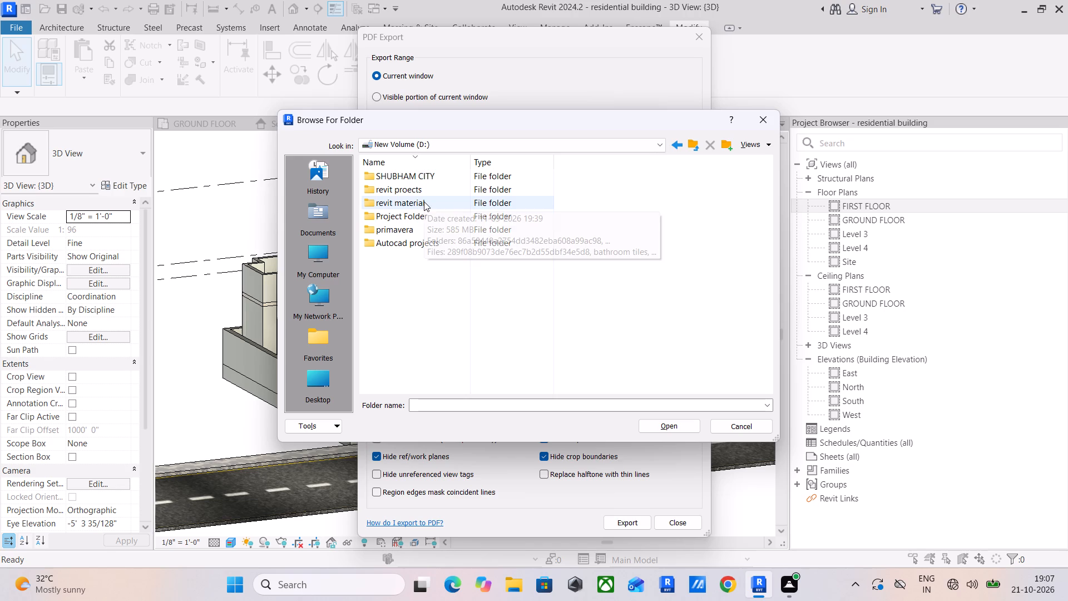
double_click(421, 191)
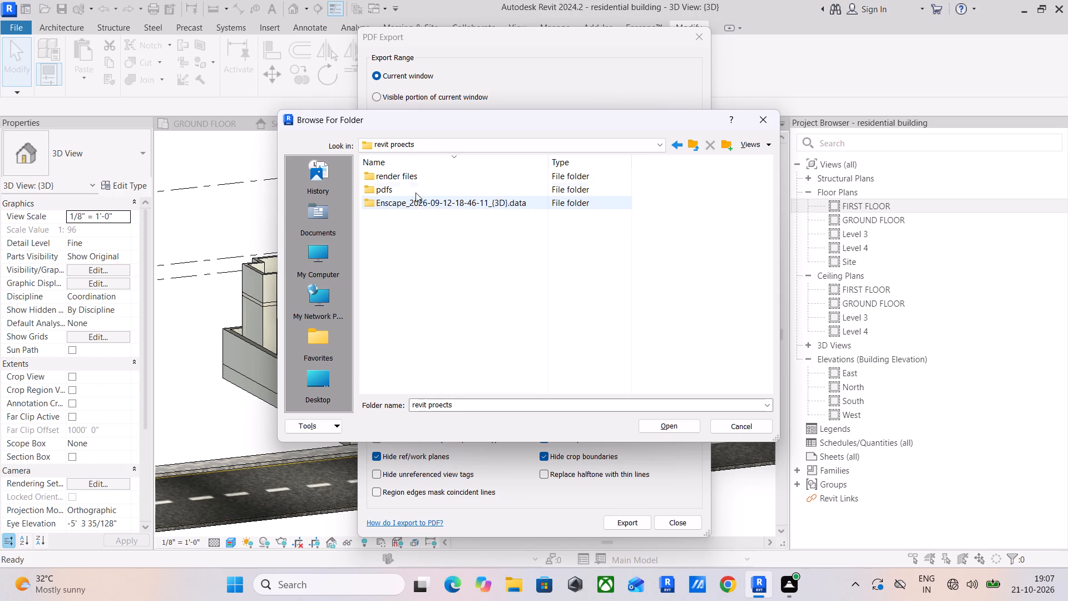
double_click(416, 188)
left_click(669, 427)
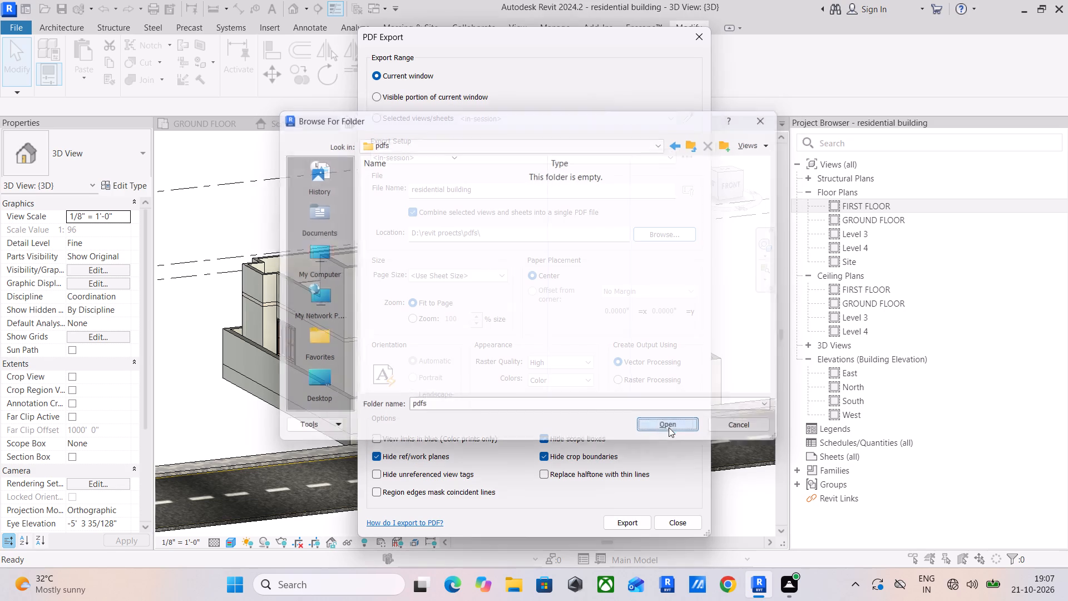
left_click(637, 524)
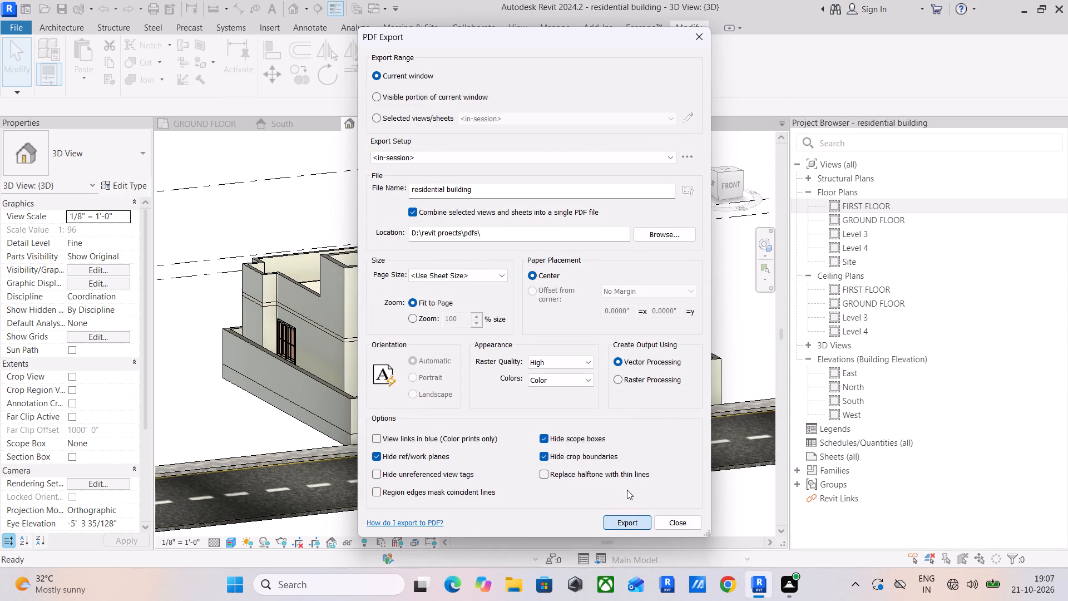